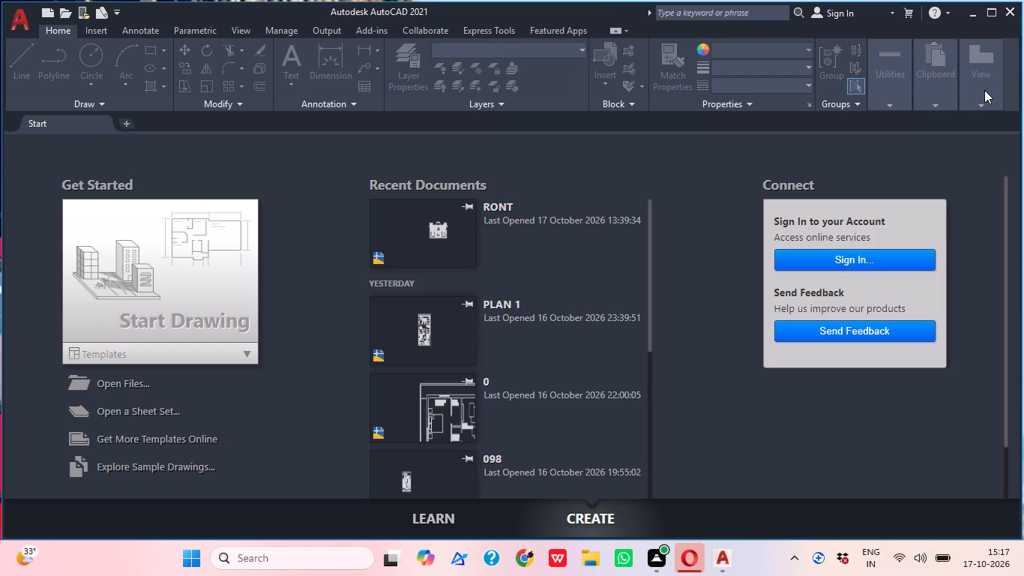
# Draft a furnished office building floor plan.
# Start a new blank drawing.
pyautogui.click(198, 263)
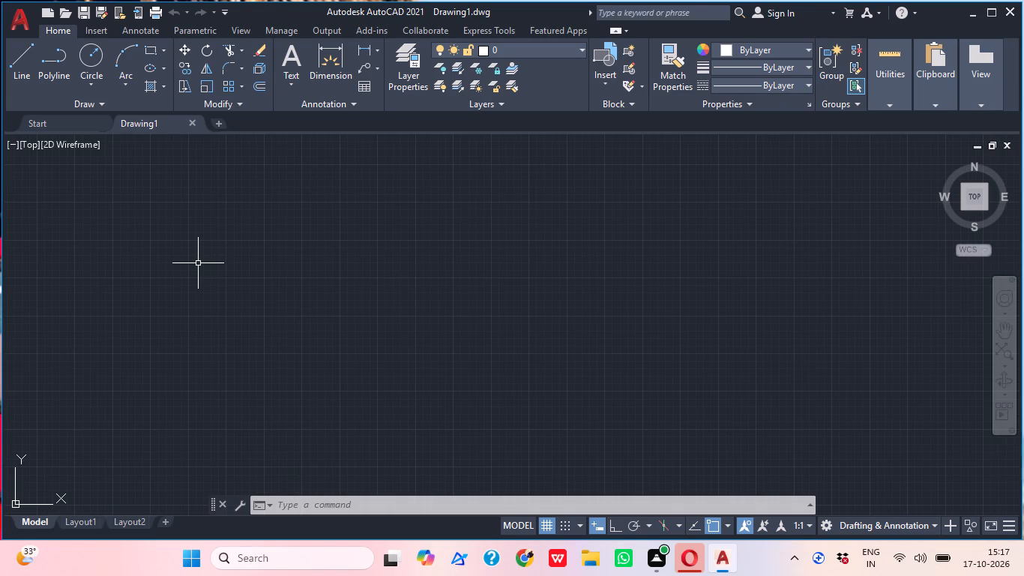
# Configure the drawing units to Engineering length type, 0'-0" precision and inches as the insertion scale.
pyautogui.write('UN')
pyautogui.press('space')
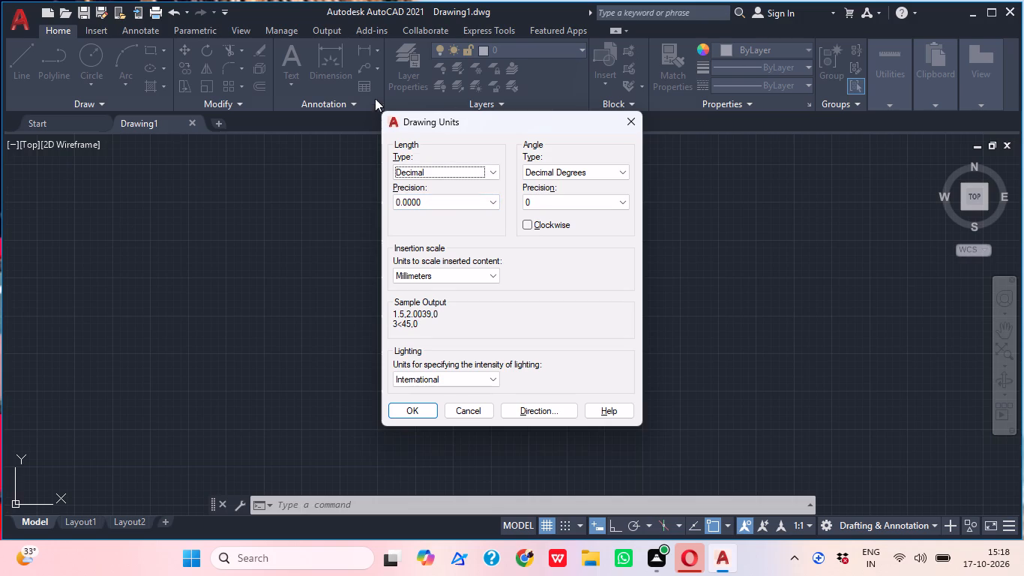
pyautogui.click(472, 181)
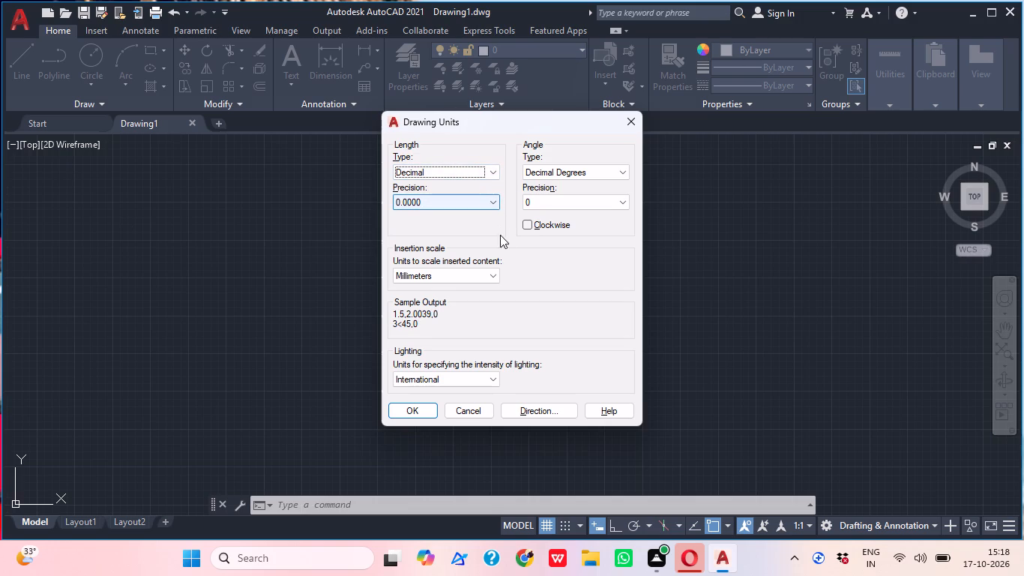
pyautogui.click(476, 166)
pyautogui.click(465, 203)
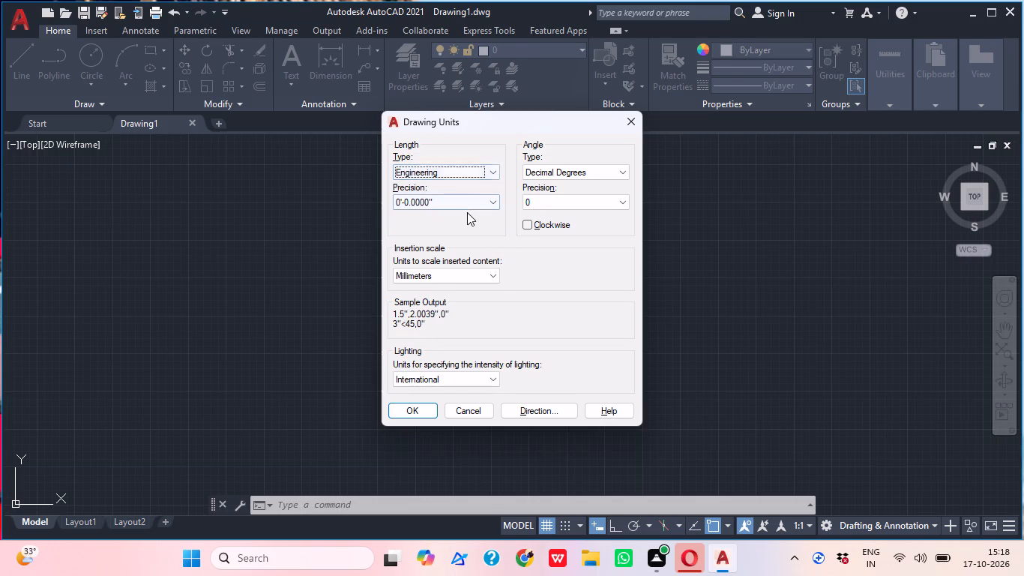
pyautogui.click(440, 199)
pyautogui.click(424, 211)
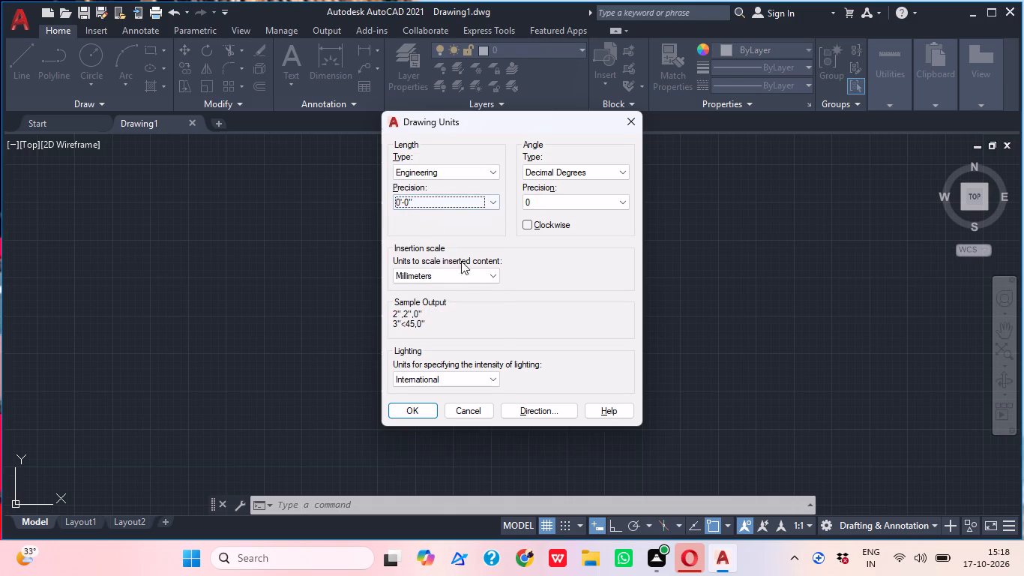
pyautogui.moveTo(461, 273); pyautogui.dragTo(466, 284)
pyautogui.click(434, 298)
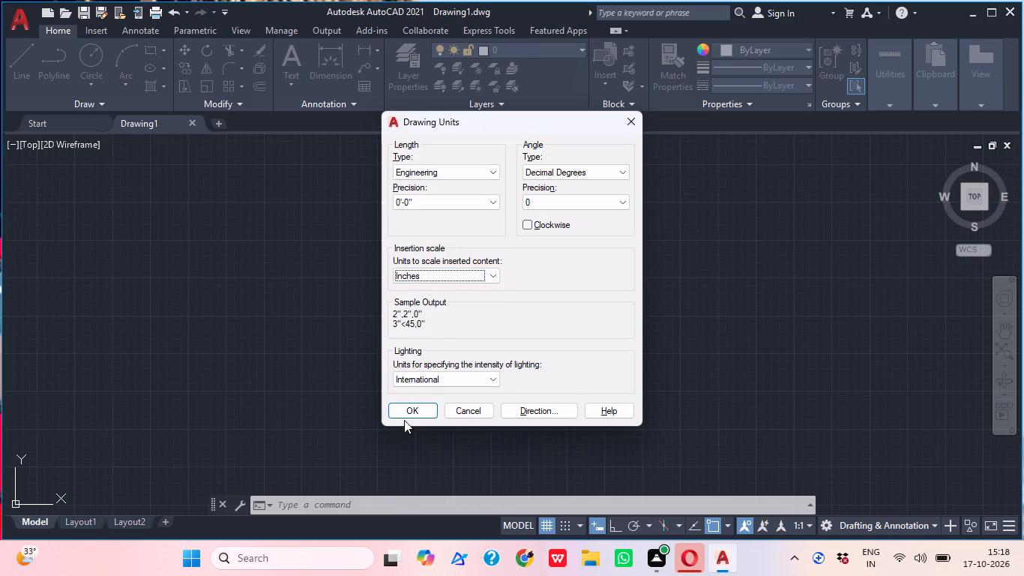
pyautogui.click(408, 408)
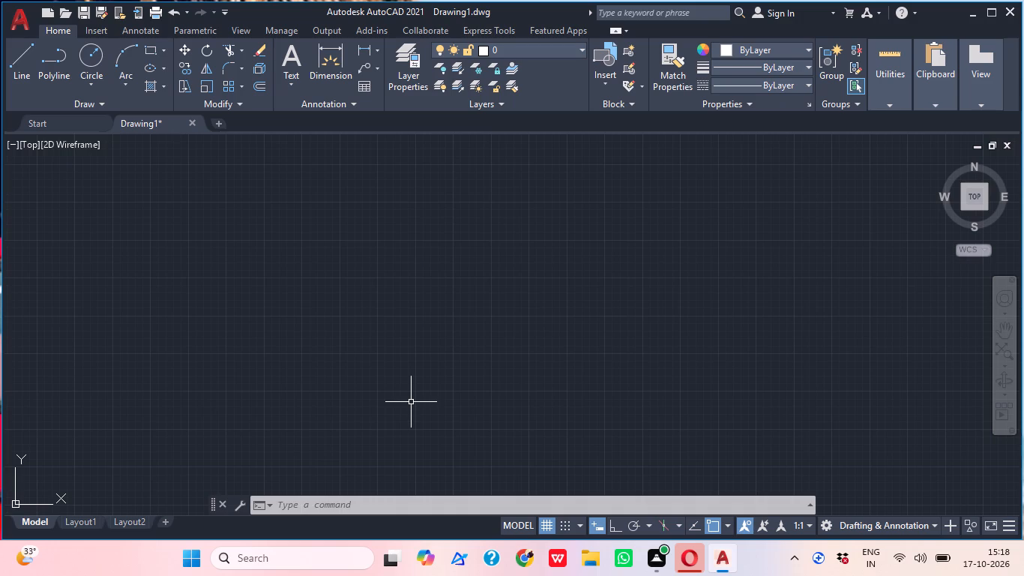
# Modify the ISO-25 dimension style so its primary units use Engineering format with 0'-0" precision.
pyautogui.write('D')
pyautogui.press('space')
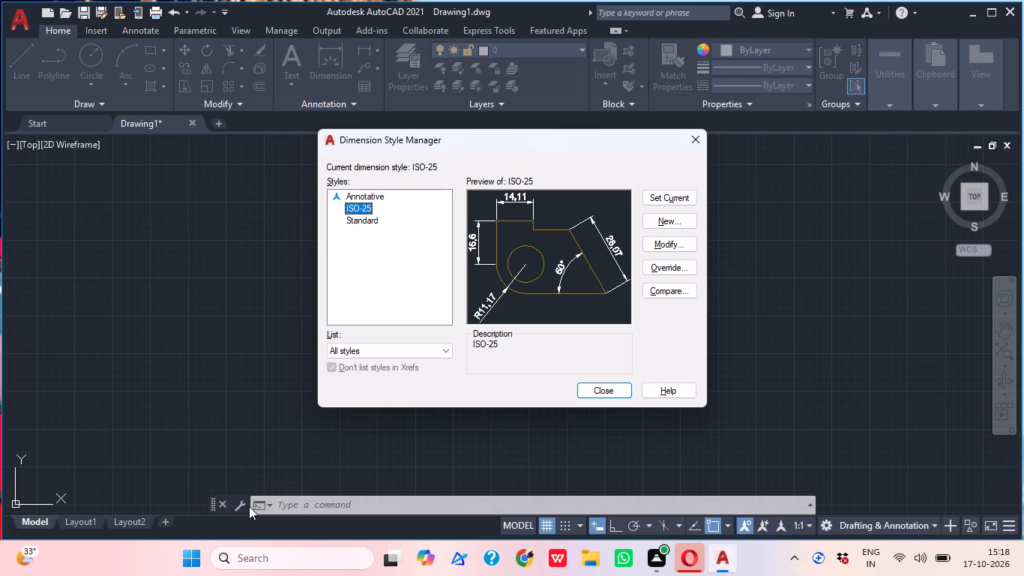
pyautogui.click(675, 244)
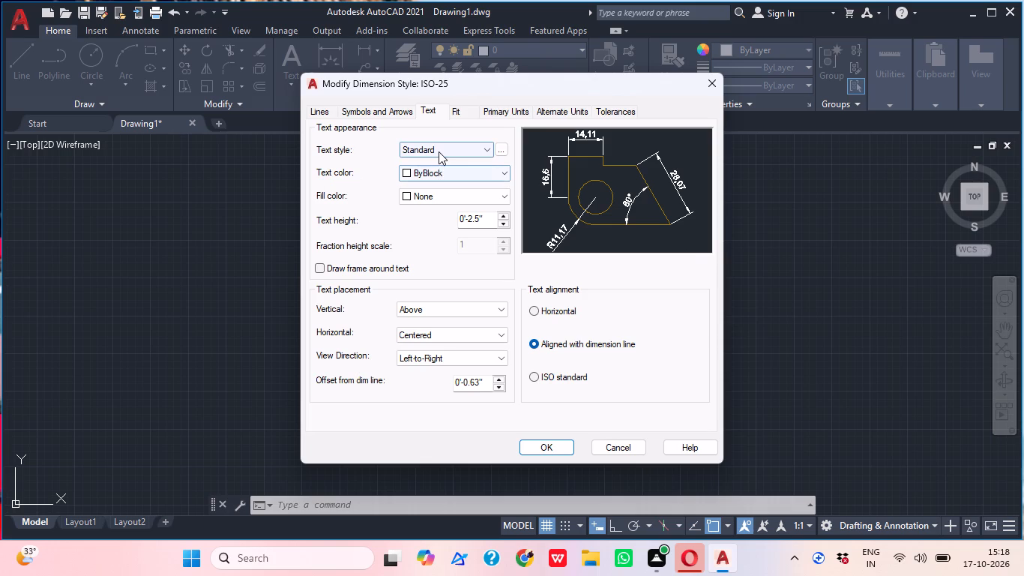
pyautogui.click(499, 113)
pyautogui.click(453, 143)
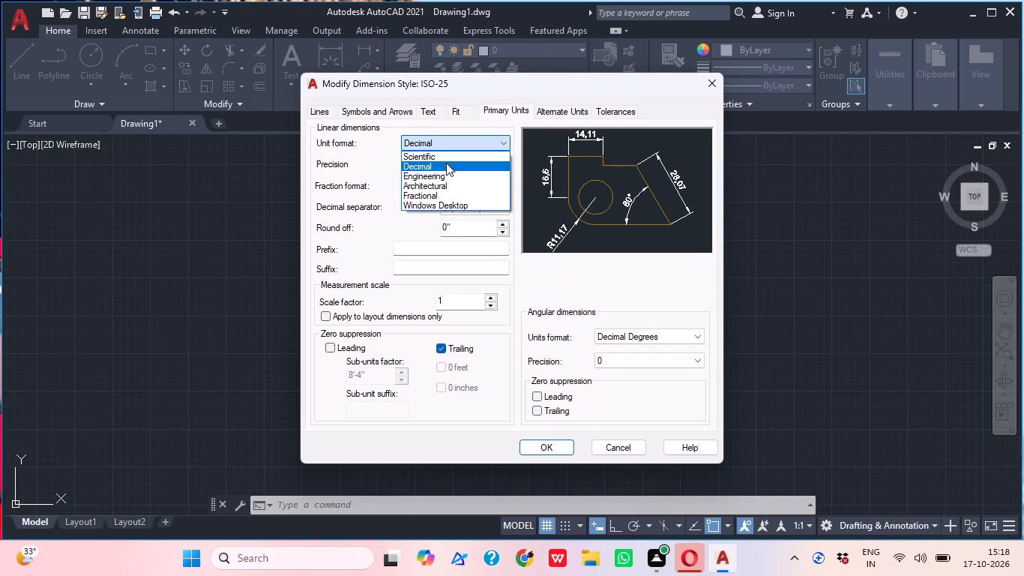
pyautogui.click(438, 175)
pyautogui.click(436, 169)
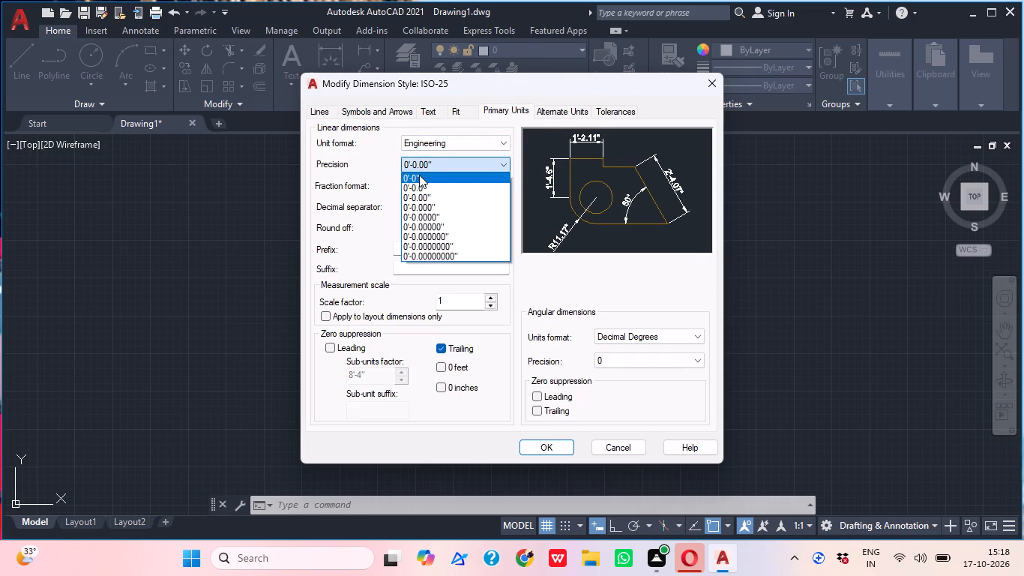
pyautogui.click(419, 175)
pyautogui.doubleClick(543, 450)
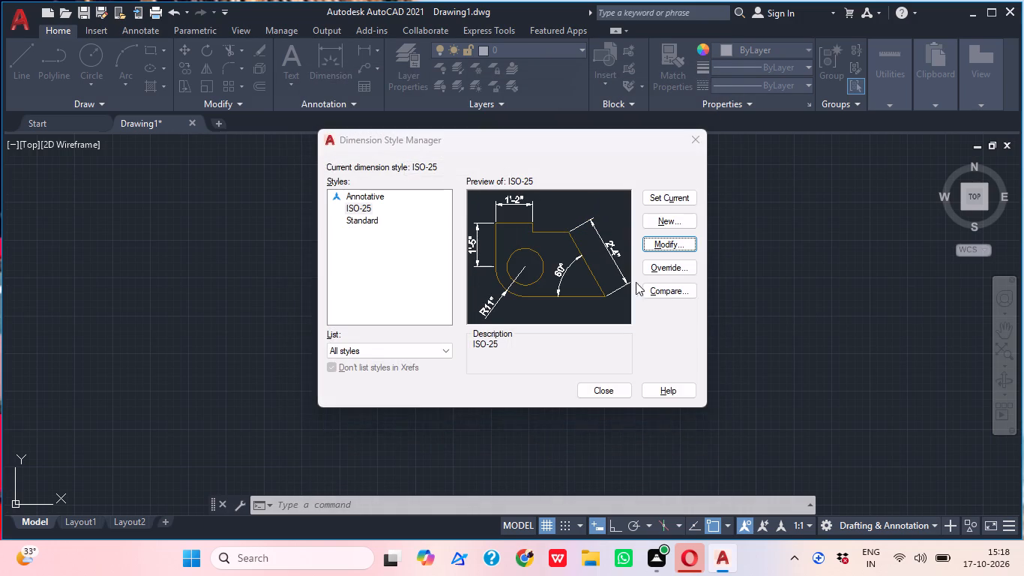
pyautogui.doubleClick(697, 138)
pyautogui.scroll(-2, 272, 376)
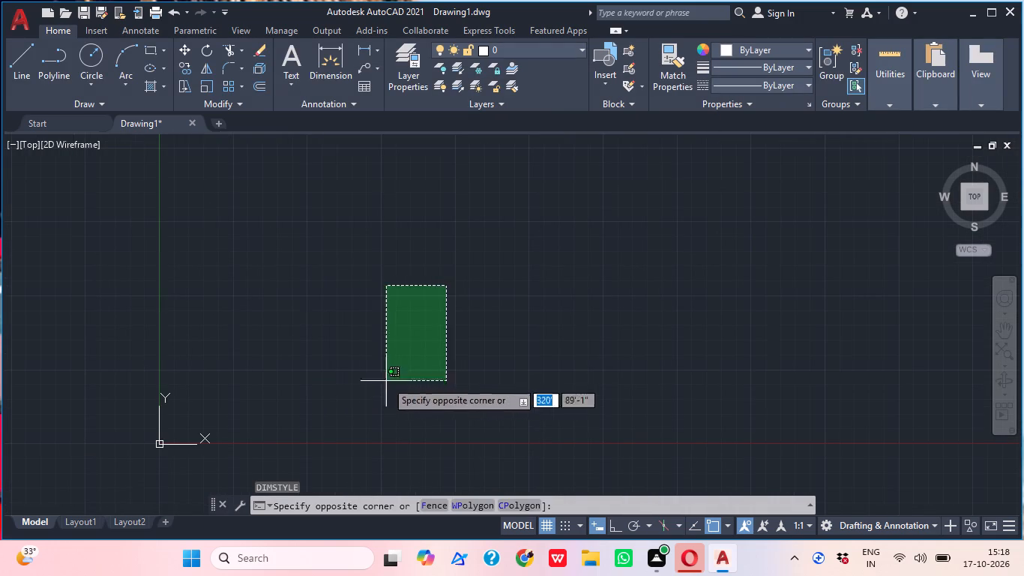
pyautogui.click(386, 381)
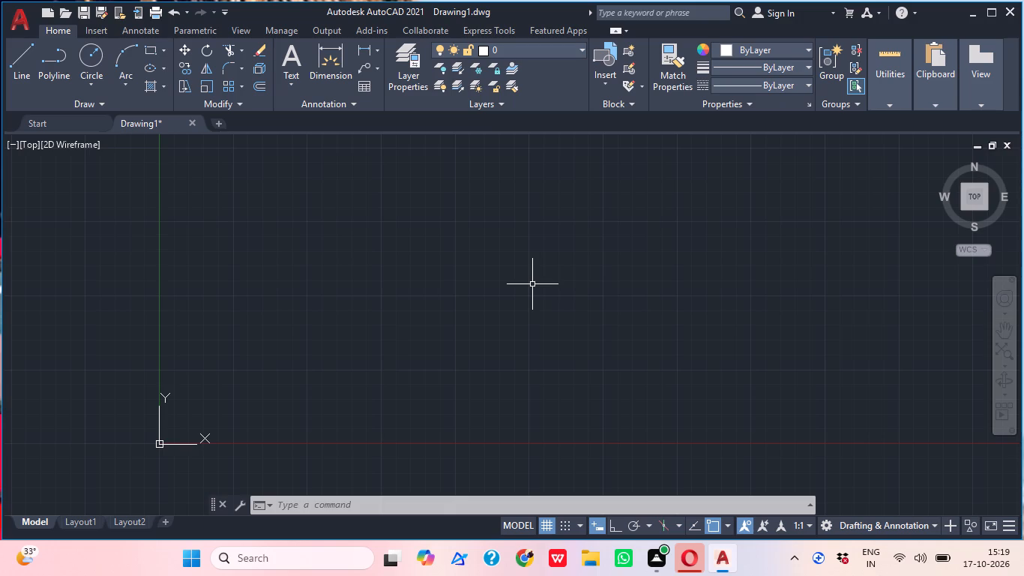
# Begin a construction line (XLINE) by placing its first point in the empty drawing area.
pyautogui.scroll(-1, 522, 244)
pyautogui.moveTo(526, 247); pyautogui.dragTo(513, 254, button='middle')
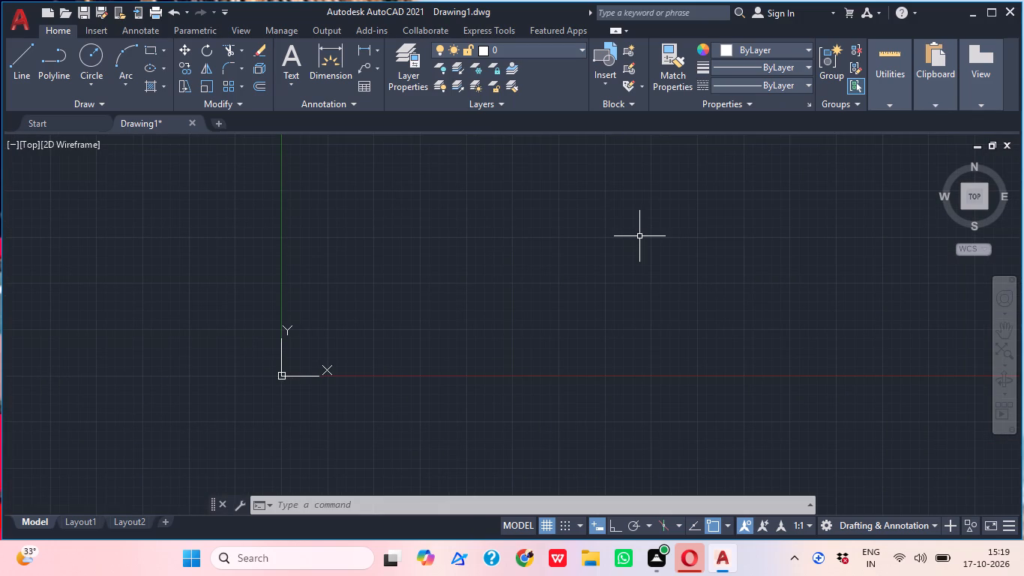
pyautogui.write('XL')
pyautogui.press('space')
pyautogui.moveTo(452, 220); pyautogui.dragTo(453, 328, button='middle')
pyautogui.scroll(-1, 452, 305)
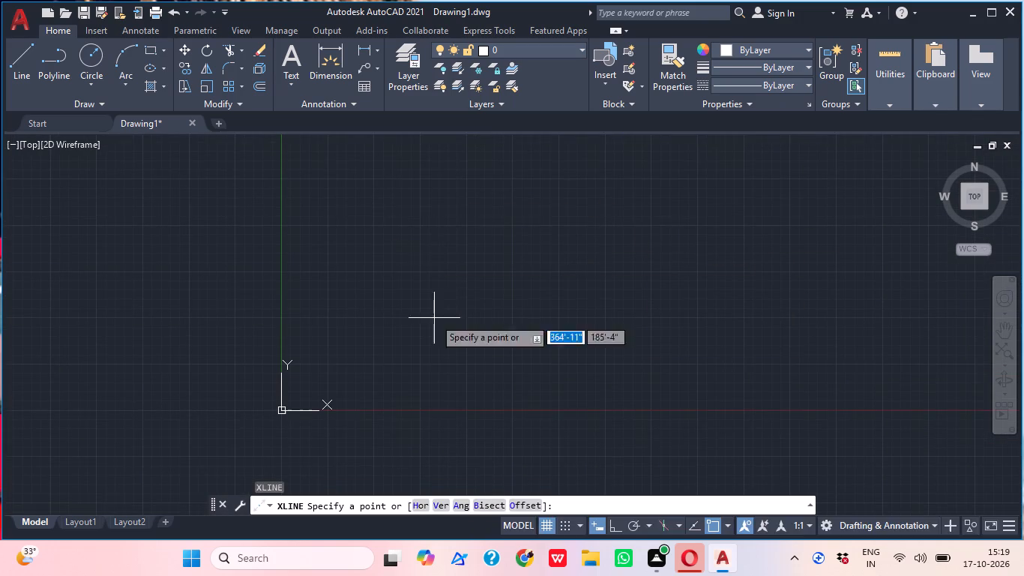
pyautogui.moveTo(409, 282); pyautogui.dragTo(415, 356, button='middle')
pyautogui.moveTo(451, 267); pyautogui.dragTo(442, 375, button='middle')
pyautogui.scroll(-3, 458, 243)
pyautogui.scroll(4, 457, 248)
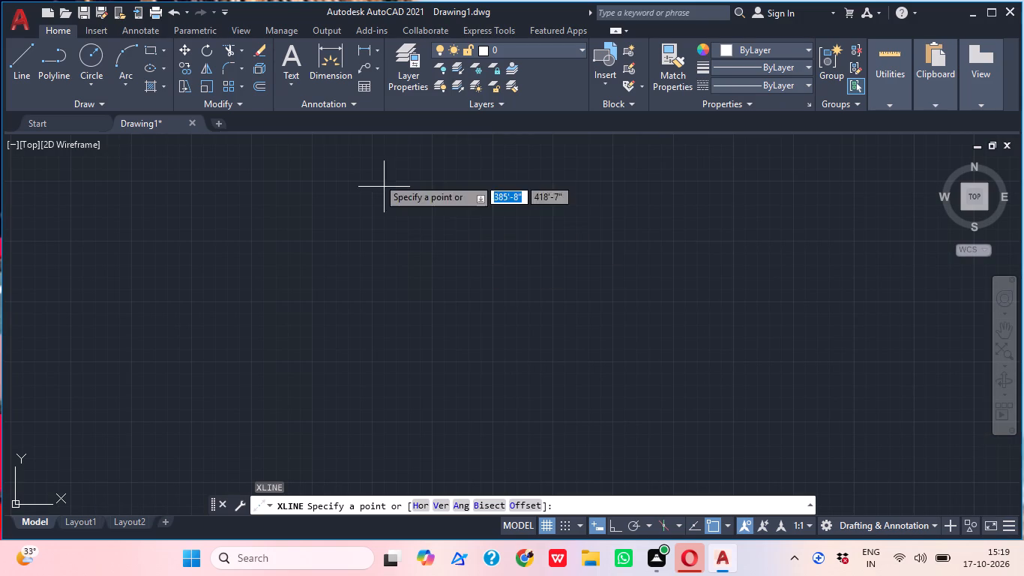
pyautogui.click(317, 158)
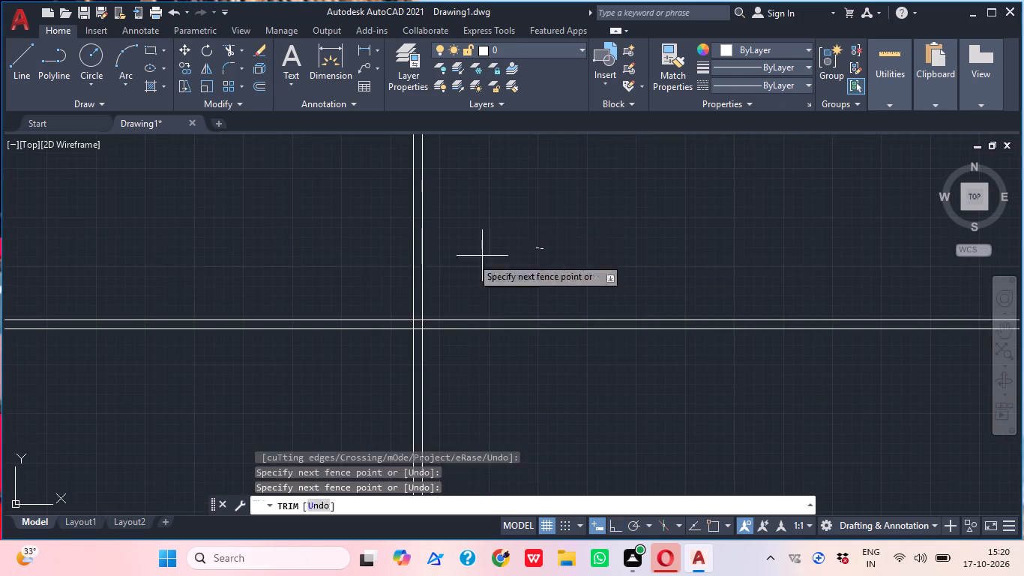
# Trim the double wall lines where they extend above and to the left of their outer top-left corner.
pyautogui.click(331, 279)
pyautogui.moveTo(319, 386); pyautogui.dragTo(326, 378)
pyautogui.click(409, 256)
pyautogui.moveTo(467, 381); pyautogui.dragTo(321, 152, button='middle')
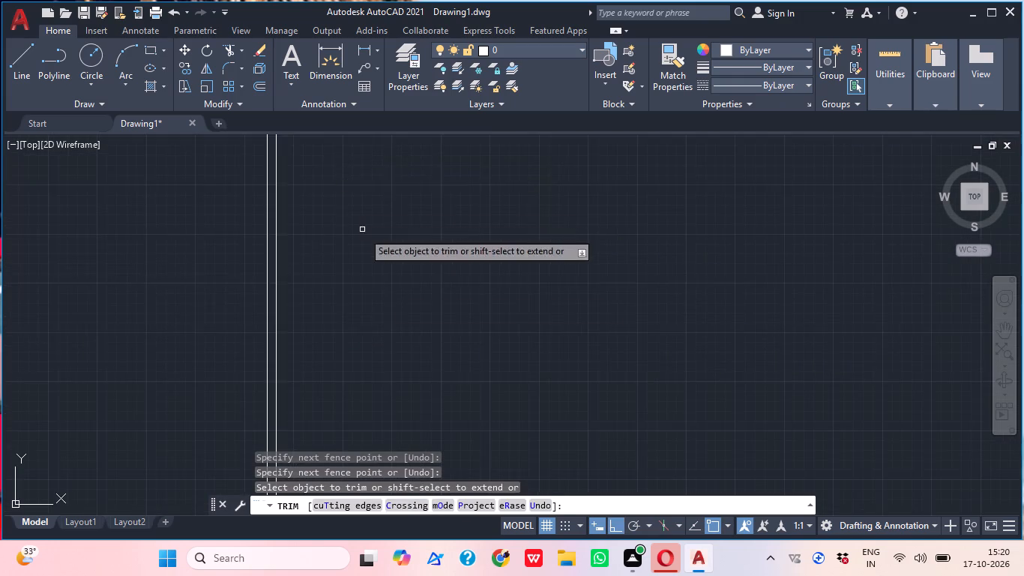
pyautogui.moveTo(391, 299); pyautogui.dragTo(433, 370, button='middle')
pyautogui.press('Escape')
pyautogui.moveTo(364, 293); pyautogui.dragTo(419, 349, button='middle')
pyautogui.scroll(1, 400, 325)
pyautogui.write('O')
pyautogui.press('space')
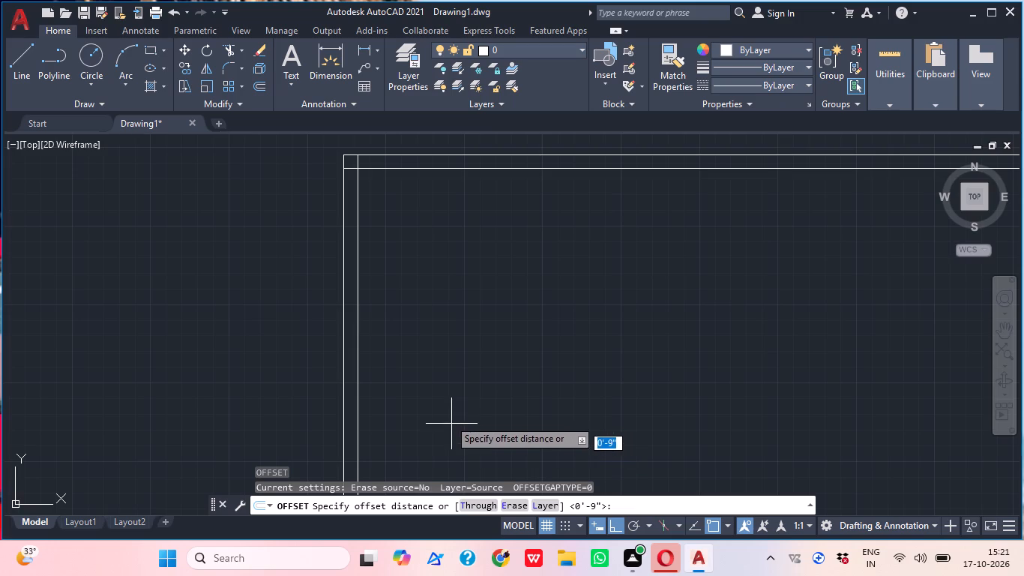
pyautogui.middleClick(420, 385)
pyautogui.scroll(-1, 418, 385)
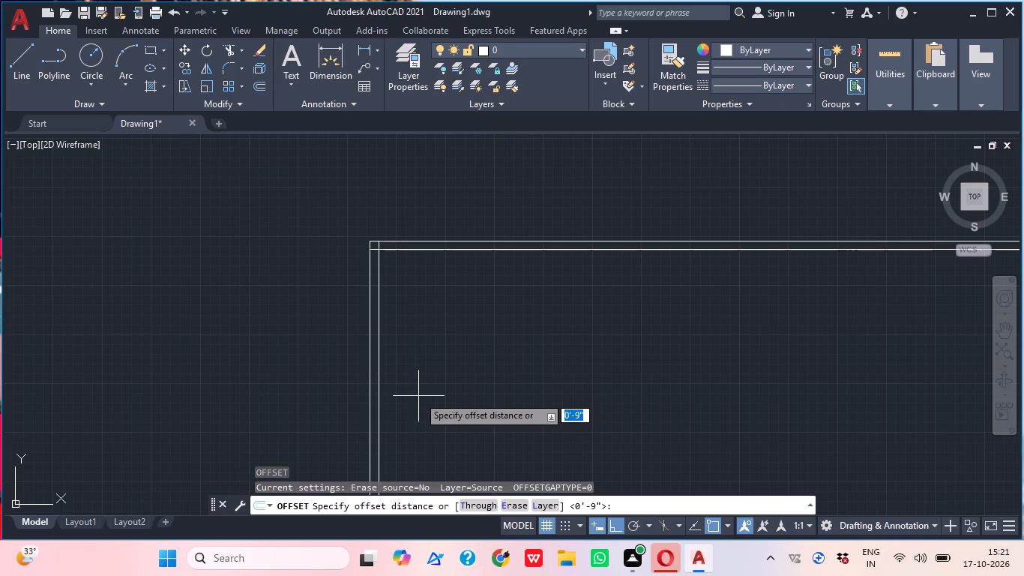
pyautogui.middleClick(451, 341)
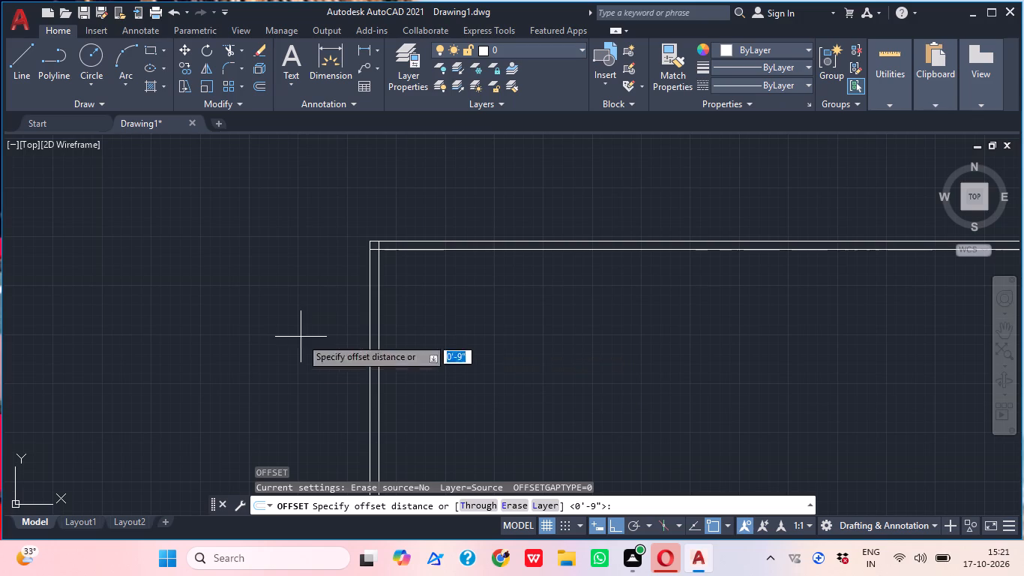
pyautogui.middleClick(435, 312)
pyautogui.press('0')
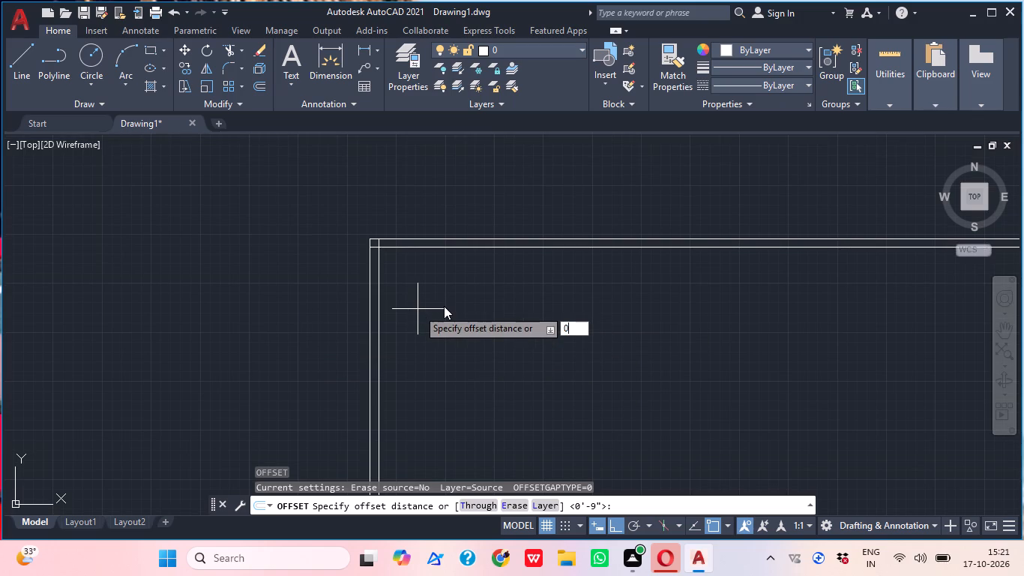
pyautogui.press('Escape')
# Offset the inner line of the left vertical wall 40' to the right.
pyautogui.moveTo(455, 304); pyautogui.dragTo(380, 272, button='middle')
pyautogui.write('O')
pyautogui.press('space')
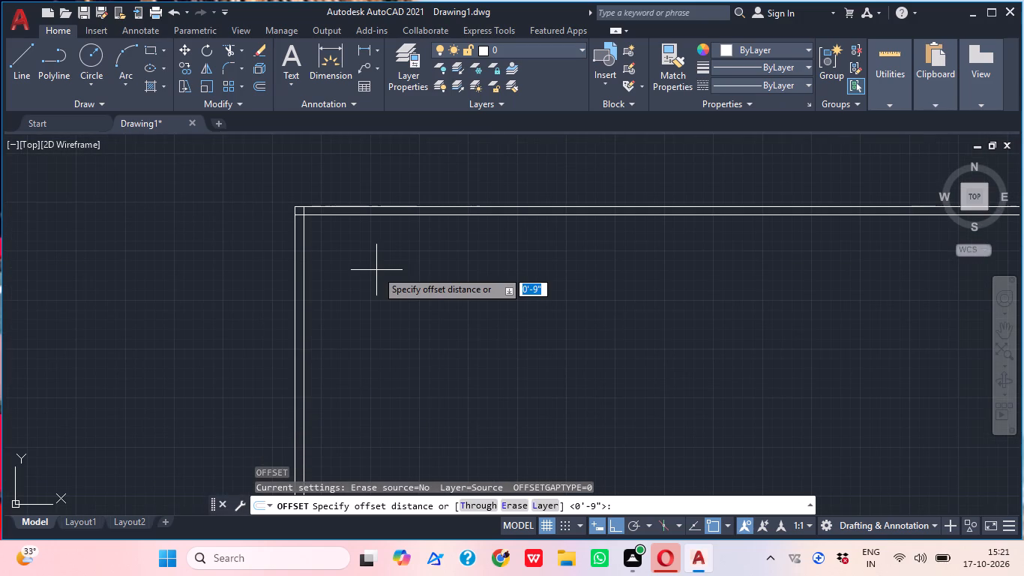
pyautogui.press('4')
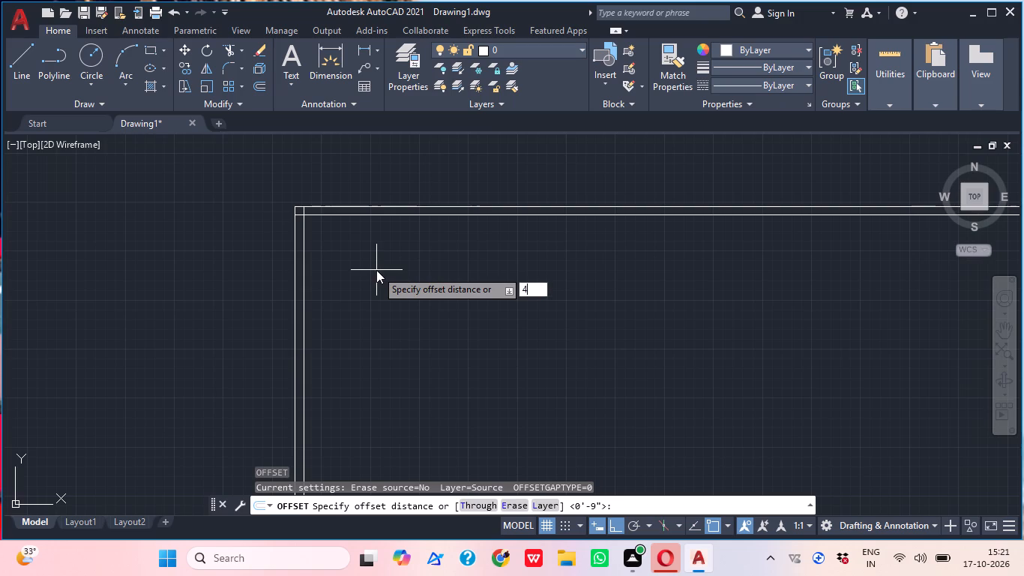
pyautogui.write("0'")
pyautogui.press('Return')
pyautogui.scroll(-2, 331, 295)
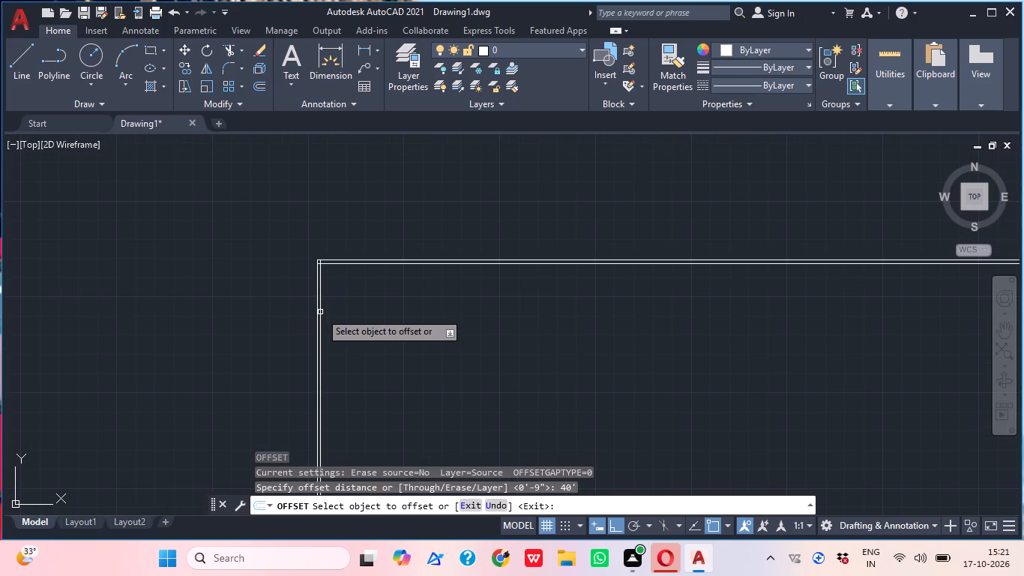
pyautogui.click(319, 305)
pyautogui.click(480, 291)
pyautogui.moveTo(579, 383); pyautogui.dragTo(519, 344, button='middle')
pyautogui.press('space')
# Offset the new vertical line 9" to the right to give the second wall its thickness.
pyautogui.press('space')
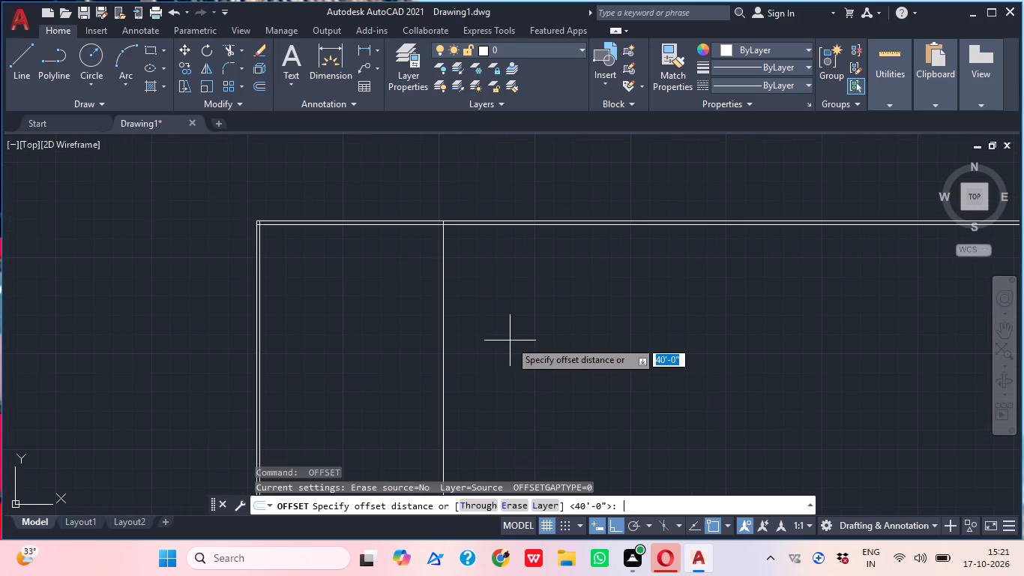
pyautogui.write('9"')
pyautogui.press('Return')
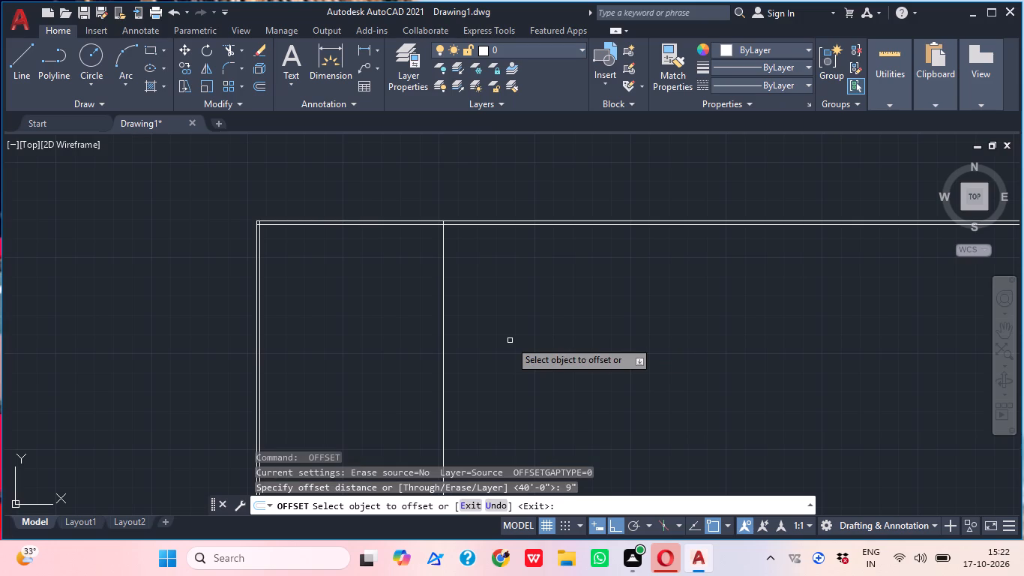
pyautogui.scroll(1, 448, 344)
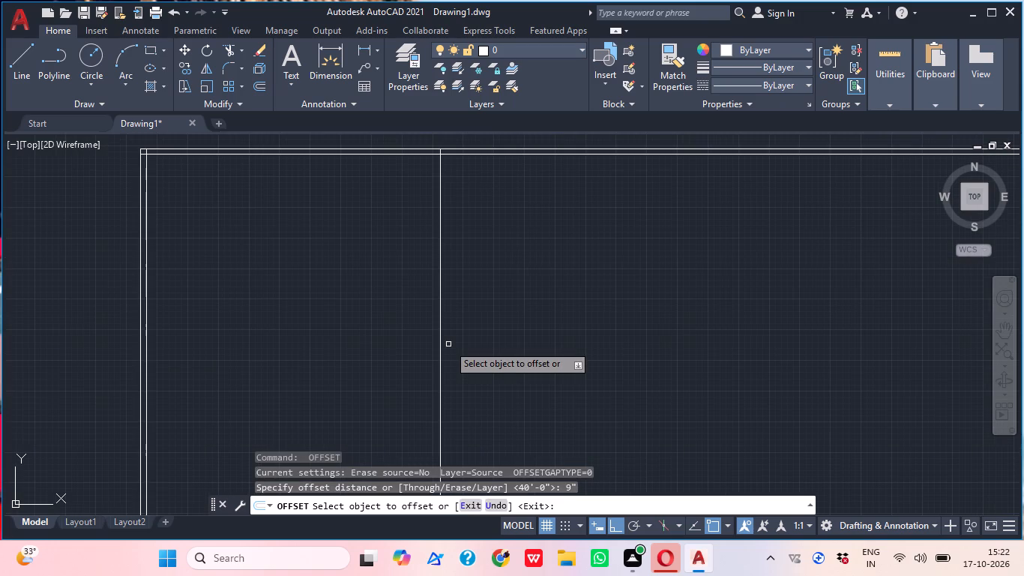
pyautogui.click(440, 242)
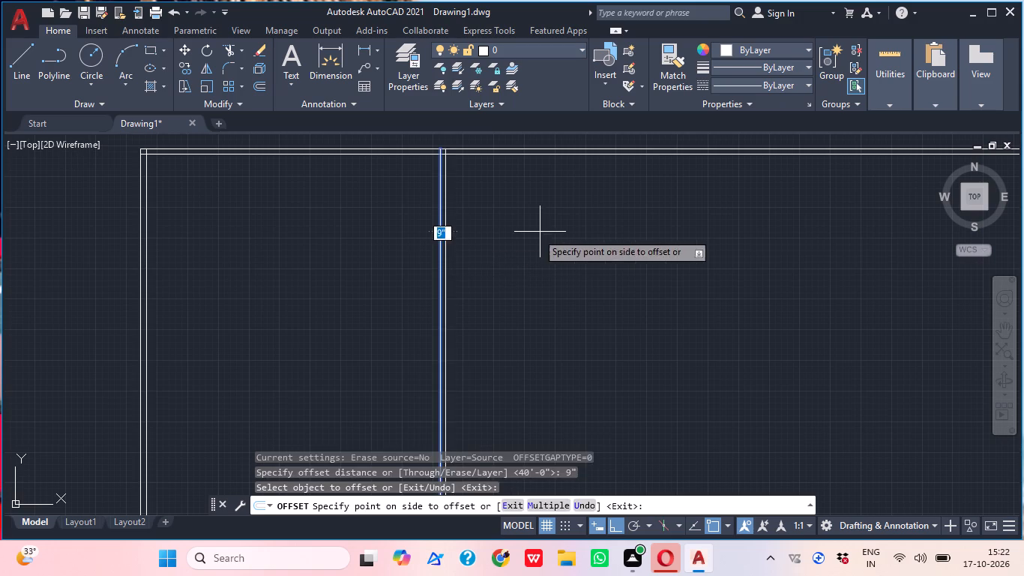
pyautogui.click(543, 231)
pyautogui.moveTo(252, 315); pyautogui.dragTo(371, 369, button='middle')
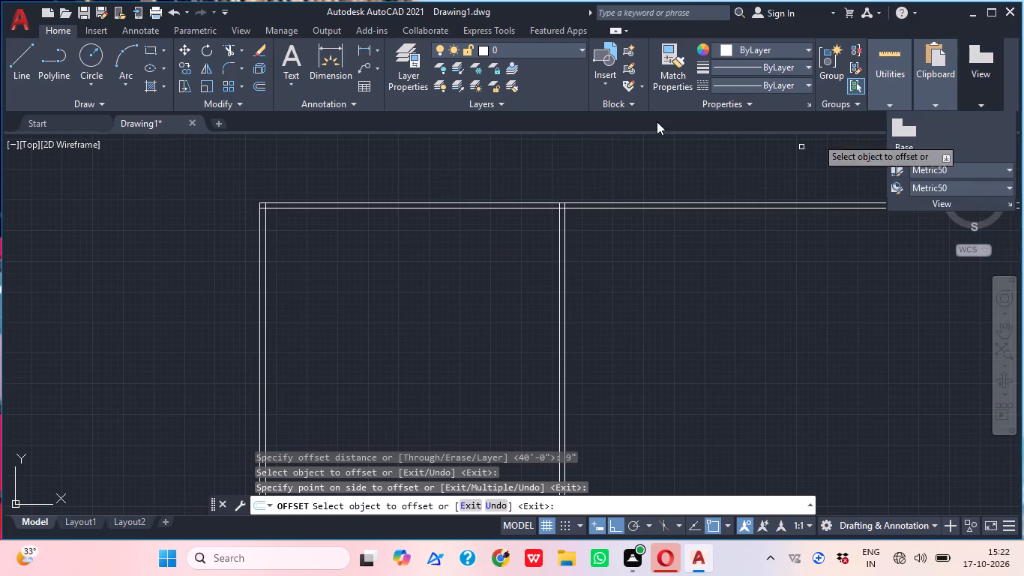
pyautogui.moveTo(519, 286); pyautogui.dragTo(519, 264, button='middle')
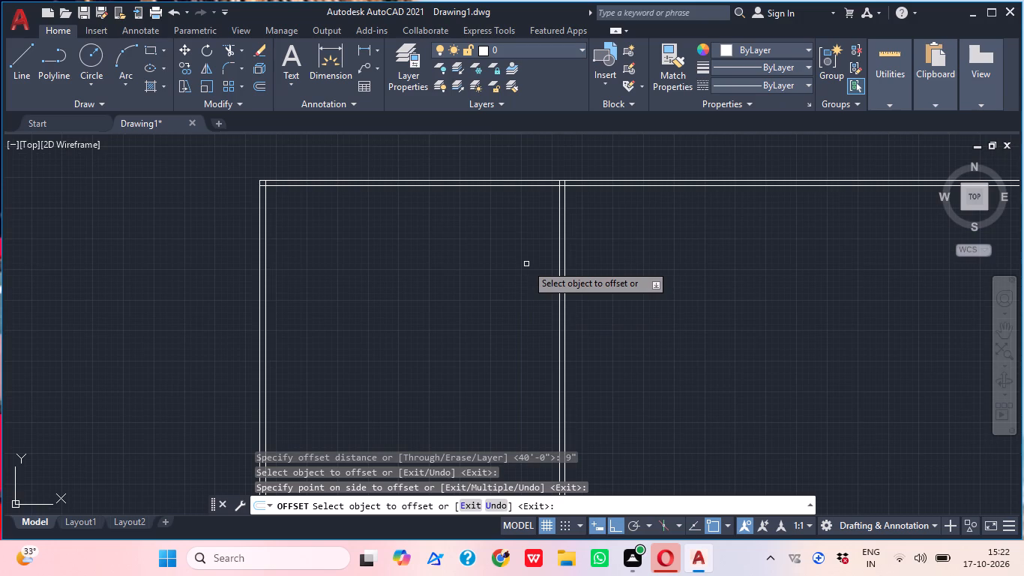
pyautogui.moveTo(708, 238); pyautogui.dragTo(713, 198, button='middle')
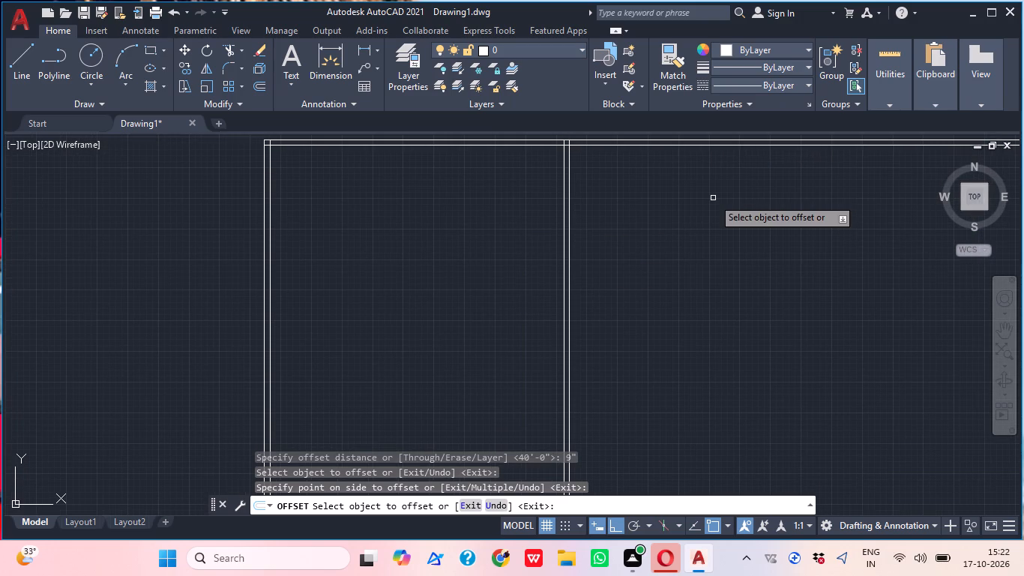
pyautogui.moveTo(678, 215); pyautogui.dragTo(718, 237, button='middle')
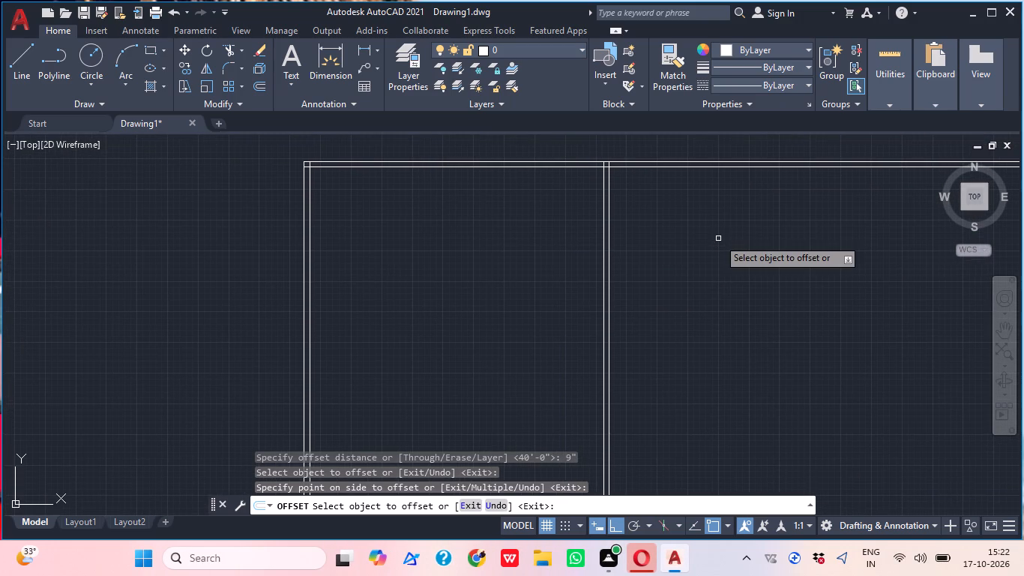
# Trim the top wall's two lines where they extend past the right vertical wall.
pyautogui.moveTo(537, 261); pyautogui.dragTo(543, 285, button='middle')
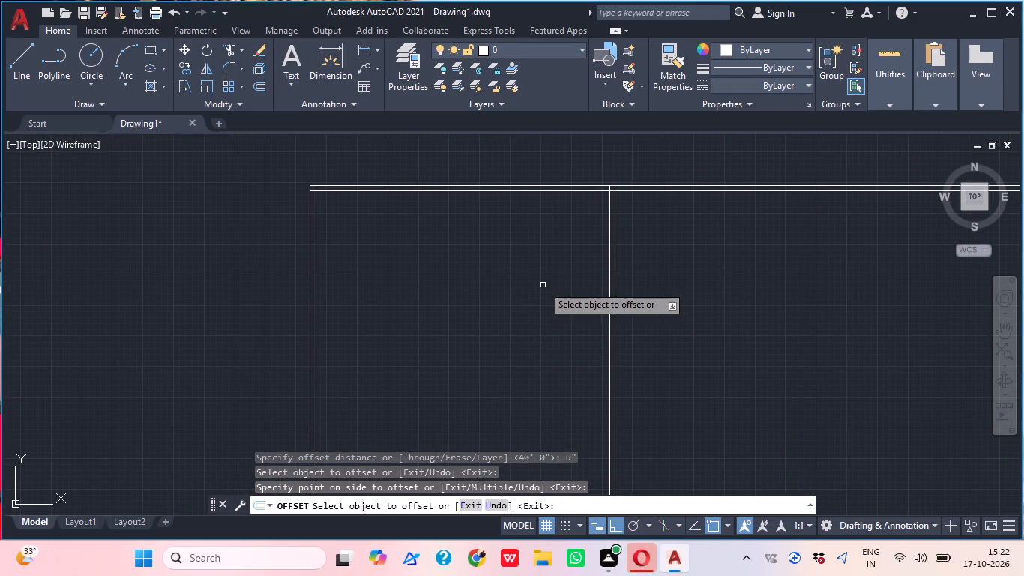
pyautogui.press('Escape')
pyautogui.write('TR')
pyautogui.press('space')
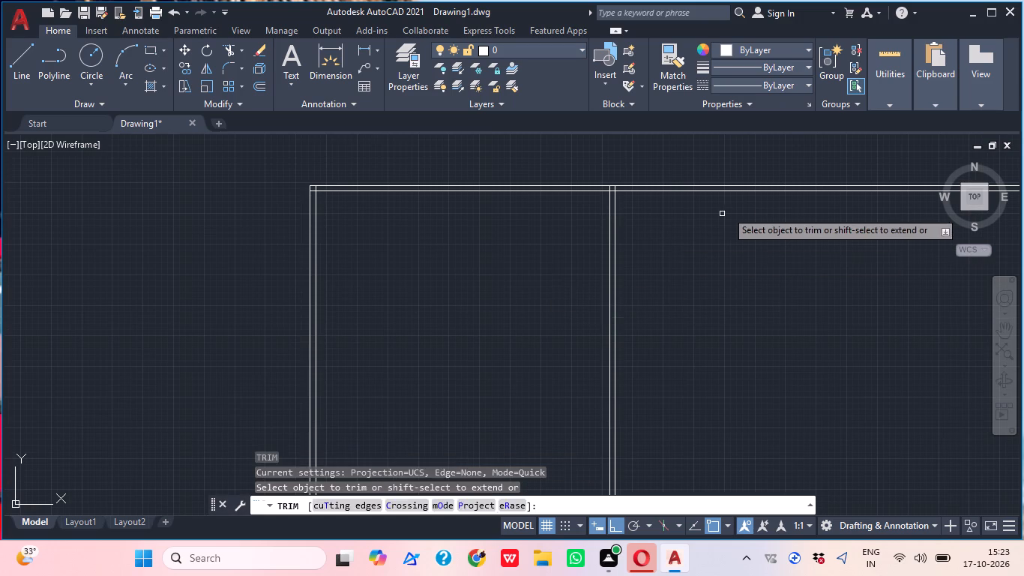
pyautogui.click(747, 199)
pyautogui.click(706, 166)
pyautogui.press('Escape')
# Offset the inner line of the top wall 4' downward.
pyautogui.moveTo(628, 242); pyautogui.dragTo(689, 219, button='middle')
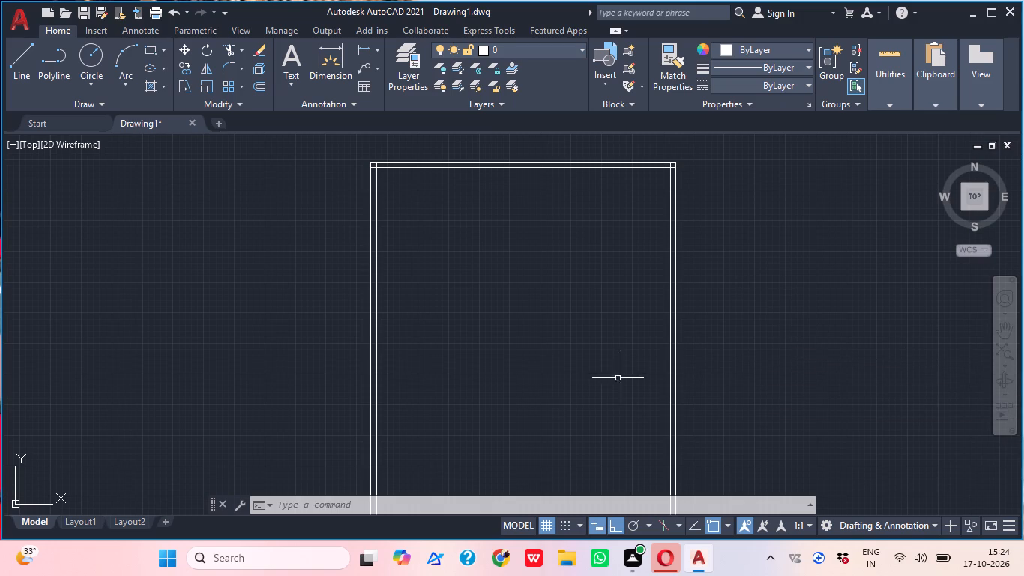
pyautogui.moveTo(551, 337); pyautogui.dragTo(596, 349, button='middle')
pyautogui.scroll(1, 399, 194)
pyautogui.moveTo(470, 203); pyautogui.dragTo(523, 271, button='middle')
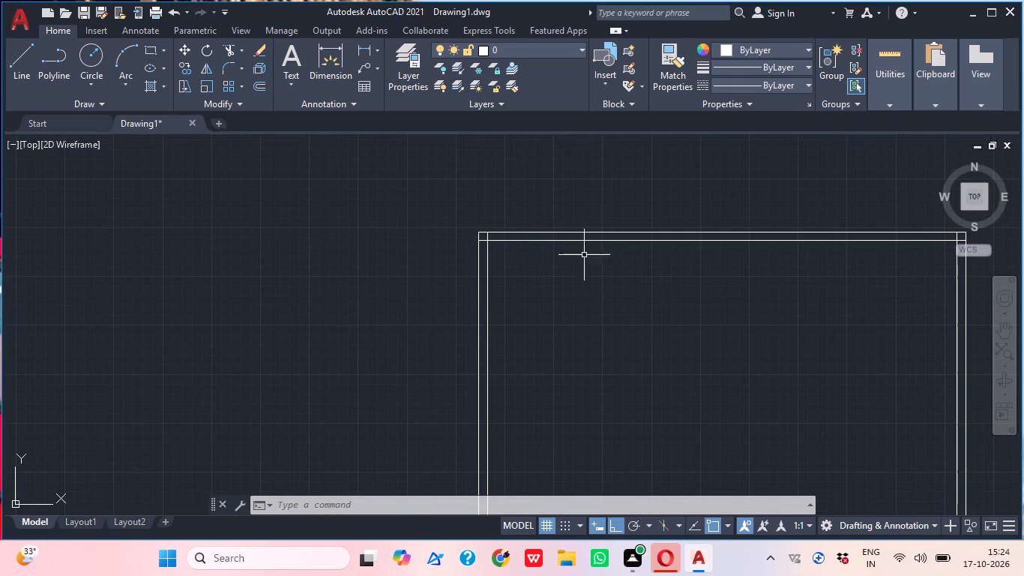
pyautogui.scroll(1, 570, 266)
pyautogui.moveTo(470, 263); pyautogui.dragTo(431, 278, button='middle')
pyautogui.scroll(-1, 431, 278)
pyautogui.scroll(-2, 512, 263)
pyautogui.write('O')
pyautogui.press('space')
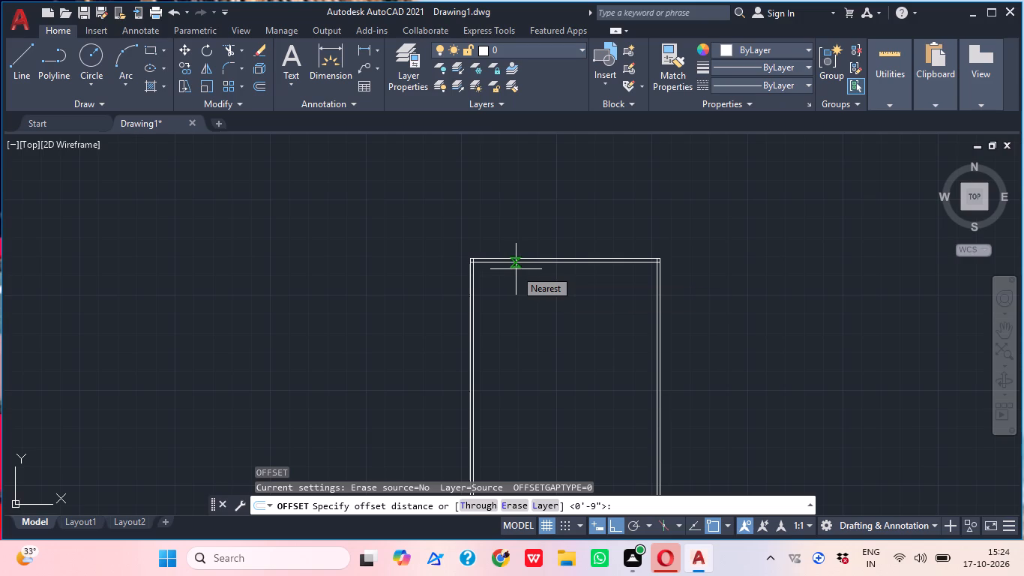
pyautogui.write("4'")
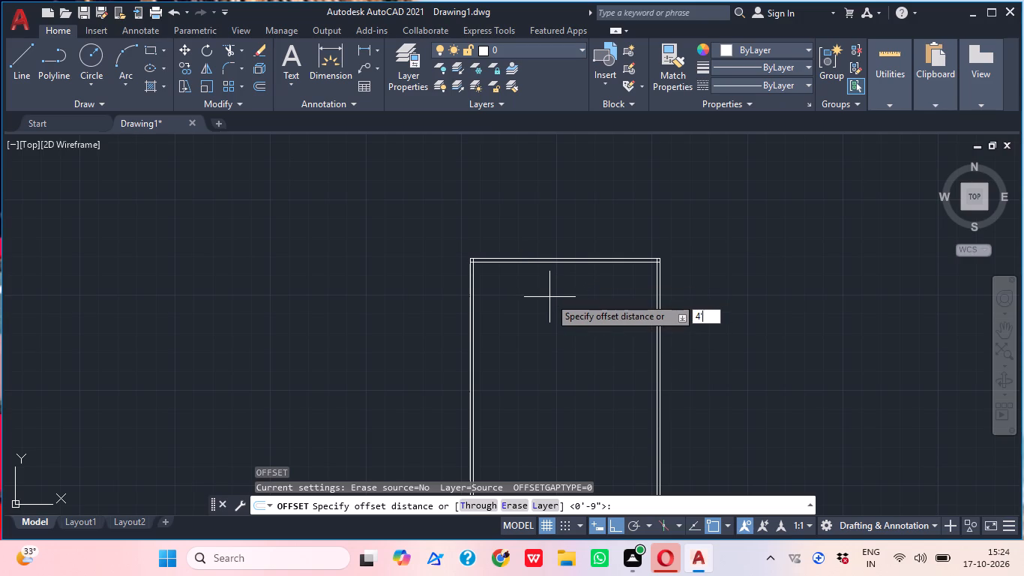
pyautogui.press('Return')
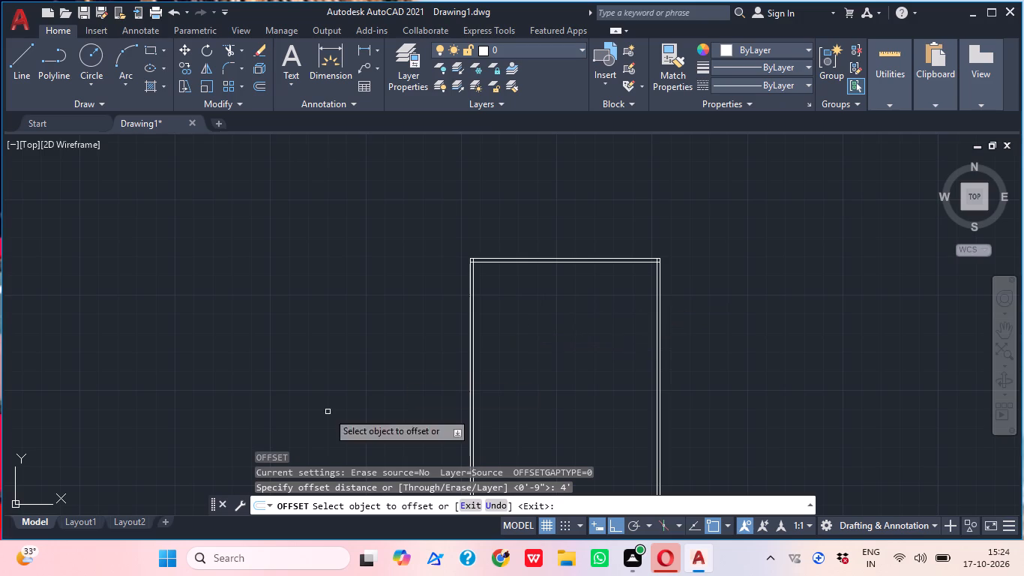
pyautogui.scroll(3, 593, 284)
pyautogui.click(611, 199)
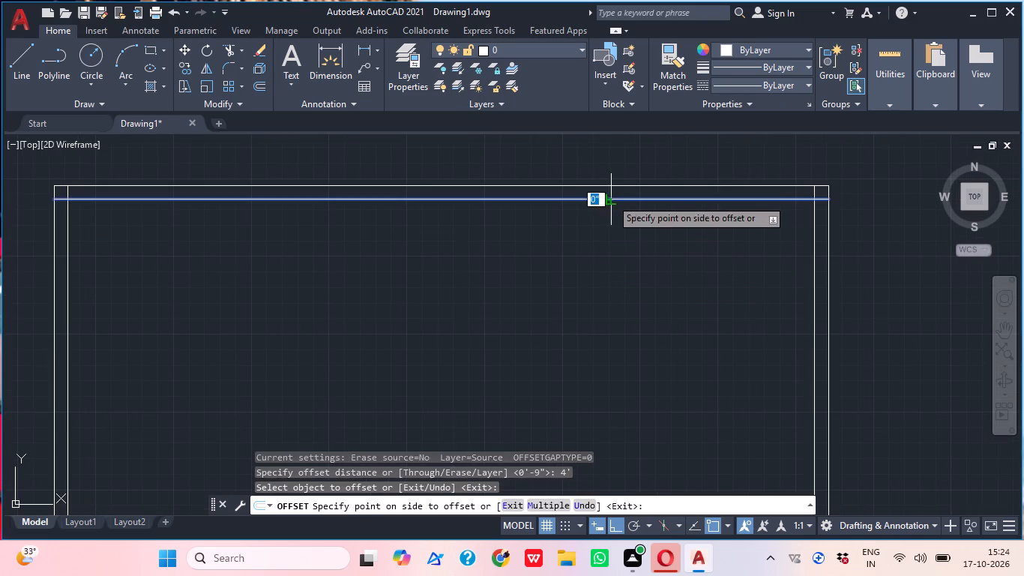
pyautogui.click(585, 250)
pyautogui.moveTo(651, 283); pyautogui.dragTo(624, 264, button='middle')
pyautogui.press('space')
# Offset the new horizontal line 9" downward to give the cross wall its thickness.
pyautogui.press('space')
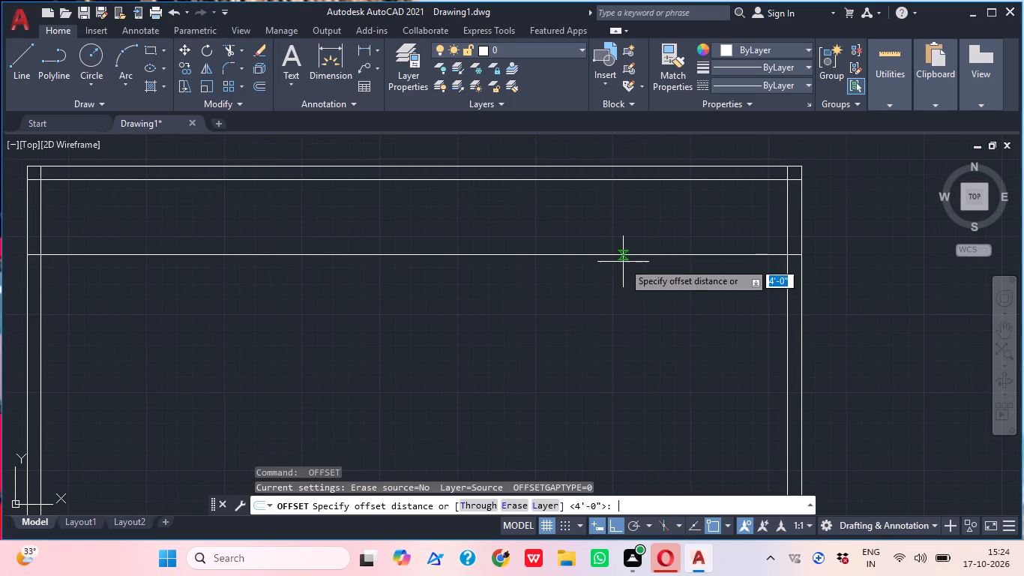
pyautogui.write('9"')
pyautogui.press('Return')
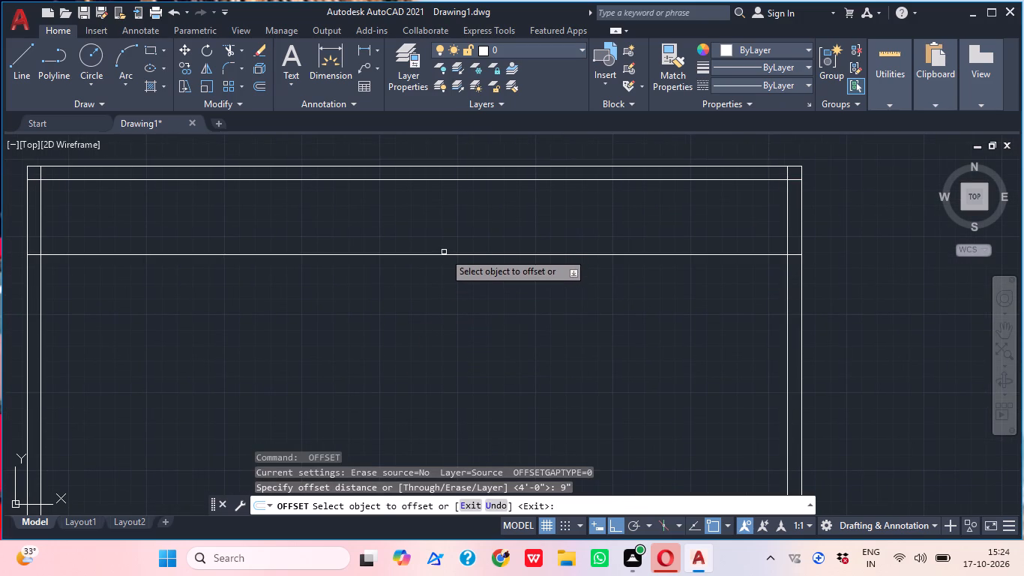
pyautogui.click(444, 256)
pyautogui.click(436, 319)
pyautogui.moveTo(475, 292); pyautogui.dragTo(539, 260, button='middle')
pyautogui.press('Escape')
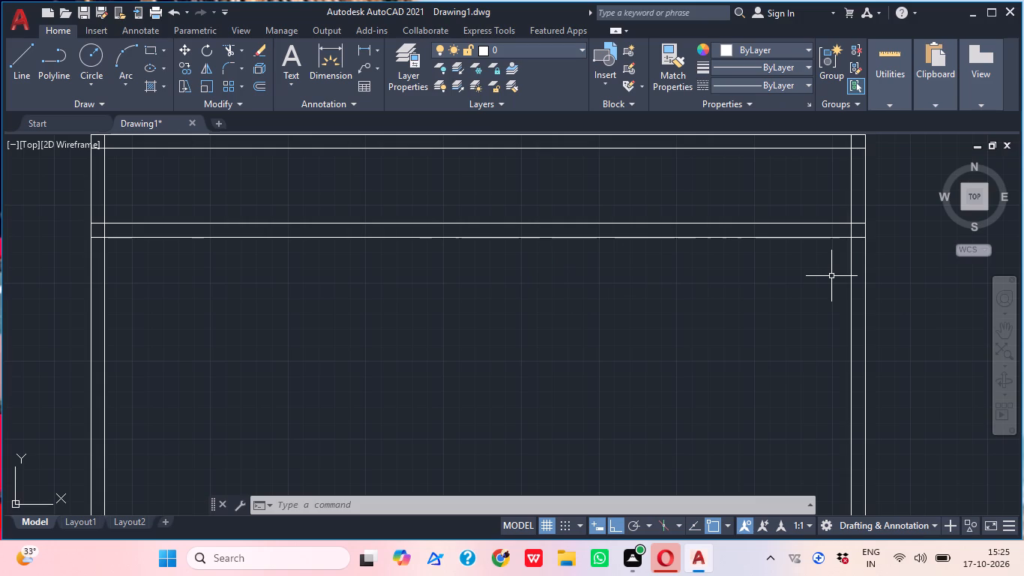
# Offset the inner line of the right vertical wall 10' to the left.
pyautogui.moveTo(747, 319); pyautogui.dragTo(651, 235, button='middle')
pyautogui.scroll(-1, 747, 319)
pyautogui.scroll(-1, 655, 237)
pyautogui.moveTo(678, 248); pyautogui.dragTo(701, 280, button='middle')
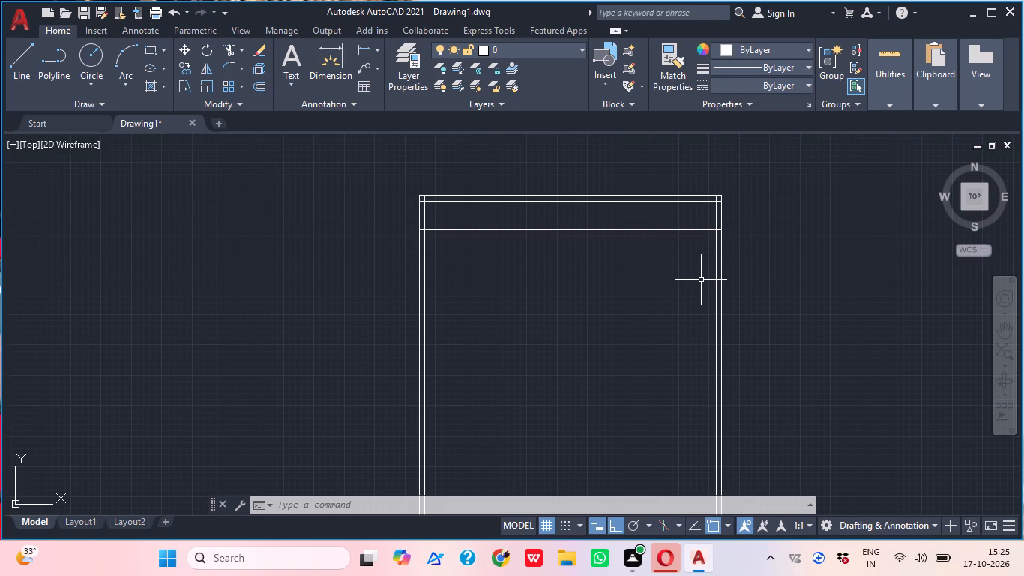
pyautogui.moveTo(250, 397); pyautogui.dragTo(172, 388, button='middle')
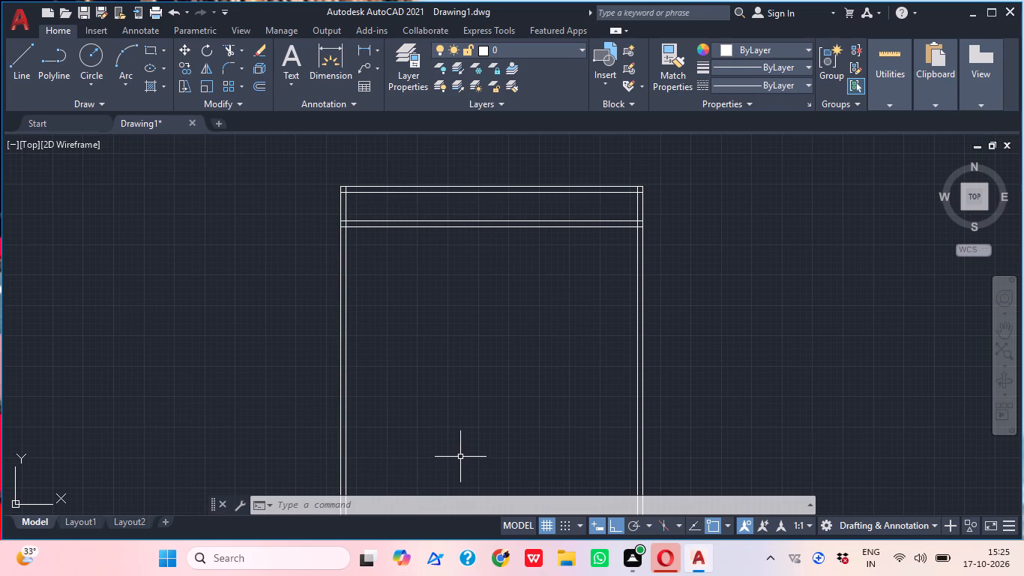
pyautogui.middleClick(552, 379)
pyautogui.scroll(-1, 552, 379)
pyautogui.write('O')
pyautogui.press('space')
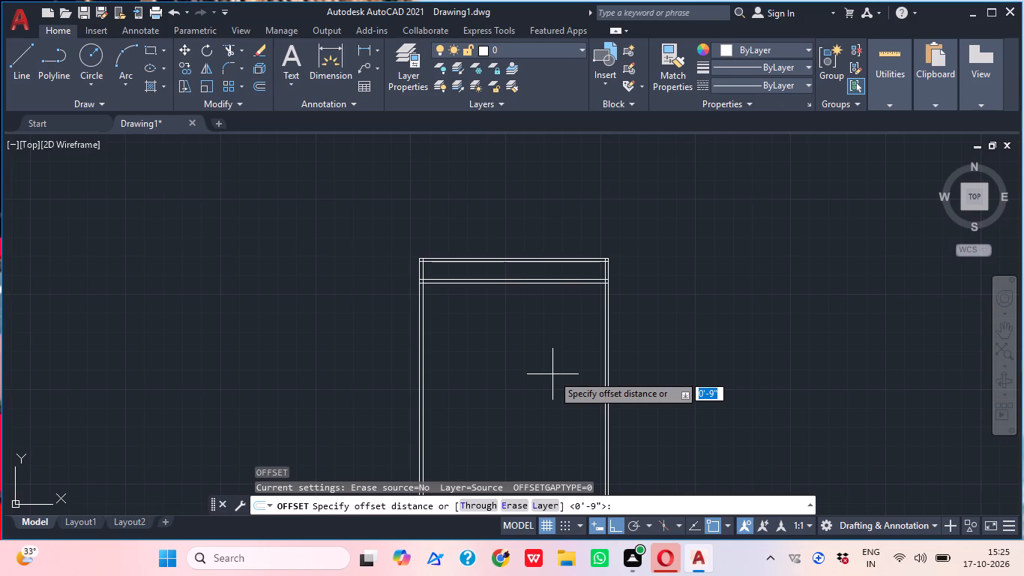
pyautogui.write('10')
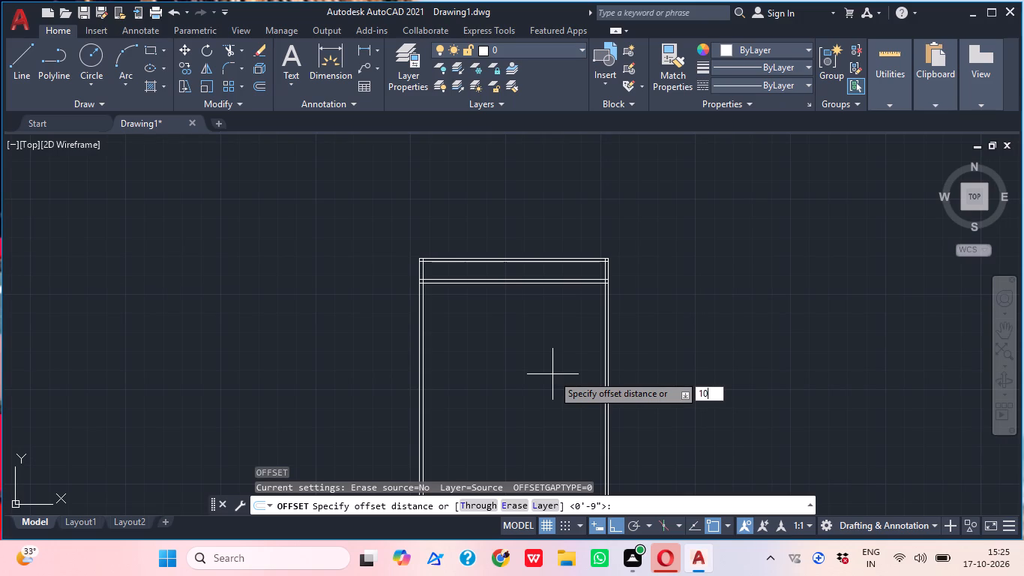
pyautogui.press("'")
pyautogui.press('Return')
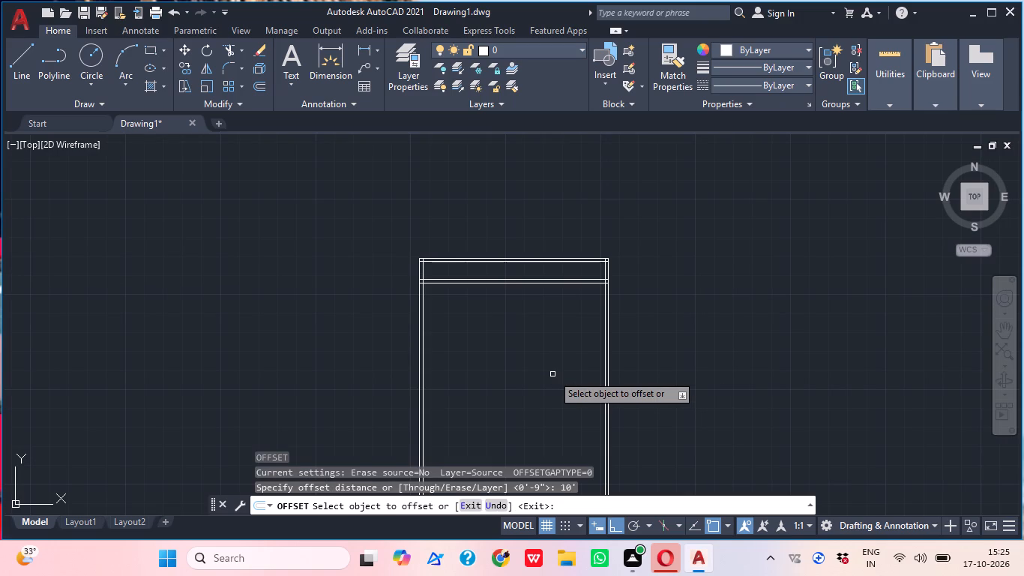
pyautogui.scroll(3, 608, 277)
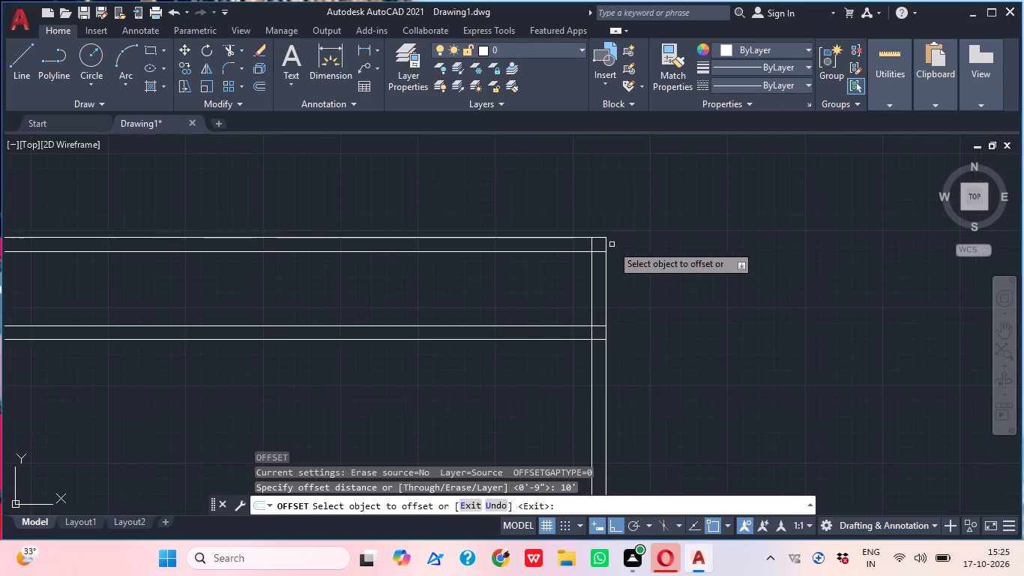
pyautogui.scroll(2, 596, 278)
pyautogui.click(584, 302)
pyautogui.click(371, 317)
pyautogui.scroll(-1, 568, 280)
pyautogui.moveTo(609, 268); pyautogui.dragTo(675, 235, button='middle')
pyautogui.moveTo(587, 370); pyautogui.dragTo(584, 316, button='middle')
pyautogui.press('space')
# Offset the inner line of the top wall 10' downward for a second cross wall.
pyautogui.press('space')
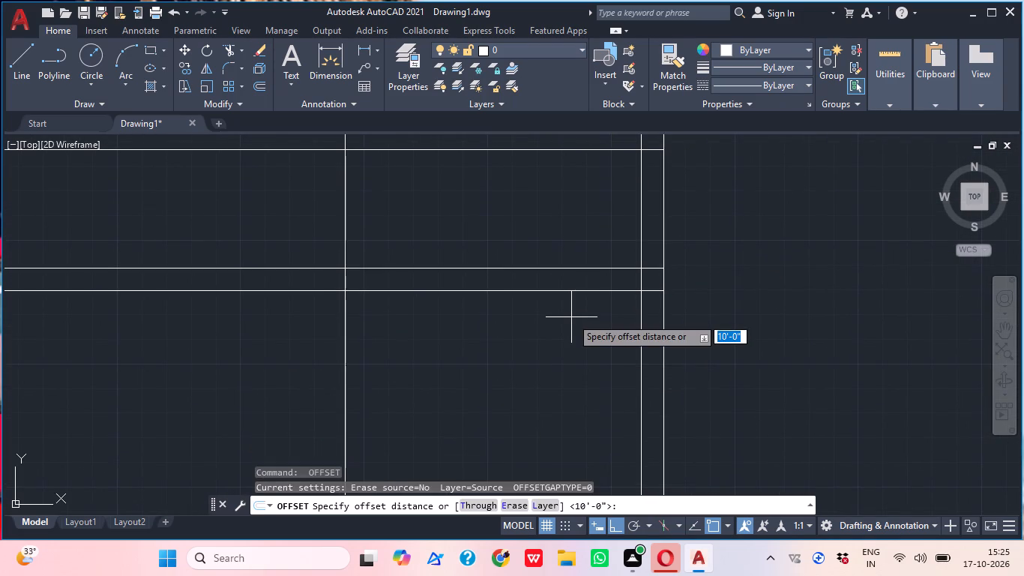
pyautogui.press('Return')
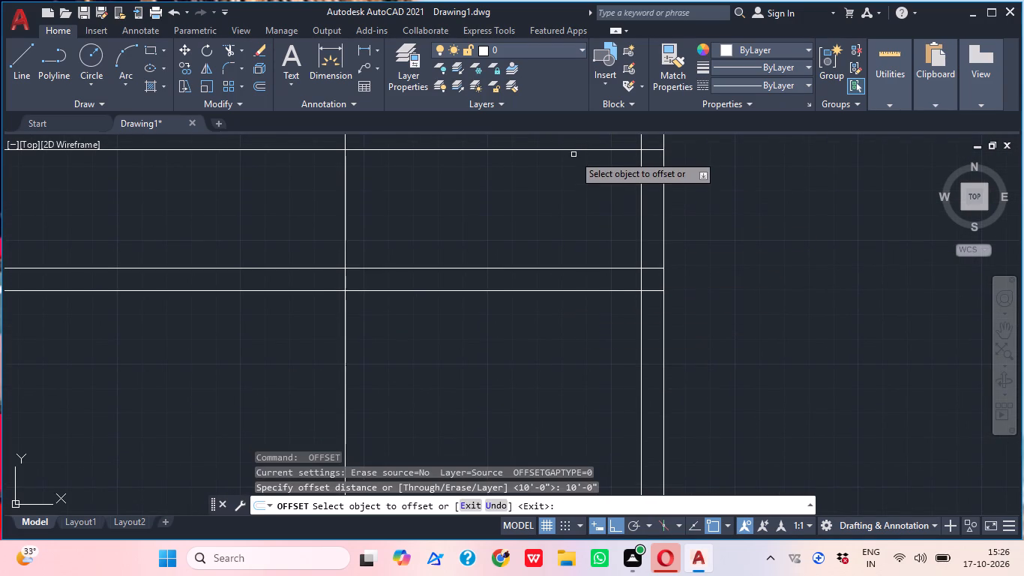
pyautogui.click(579, 148)
pyautogui.moveTo(496, 401); pyautogui.dragTo(504, 406)
pyautogui.moveTo(528, 379); pyautogui.dragTo(564, 331, button='middle')
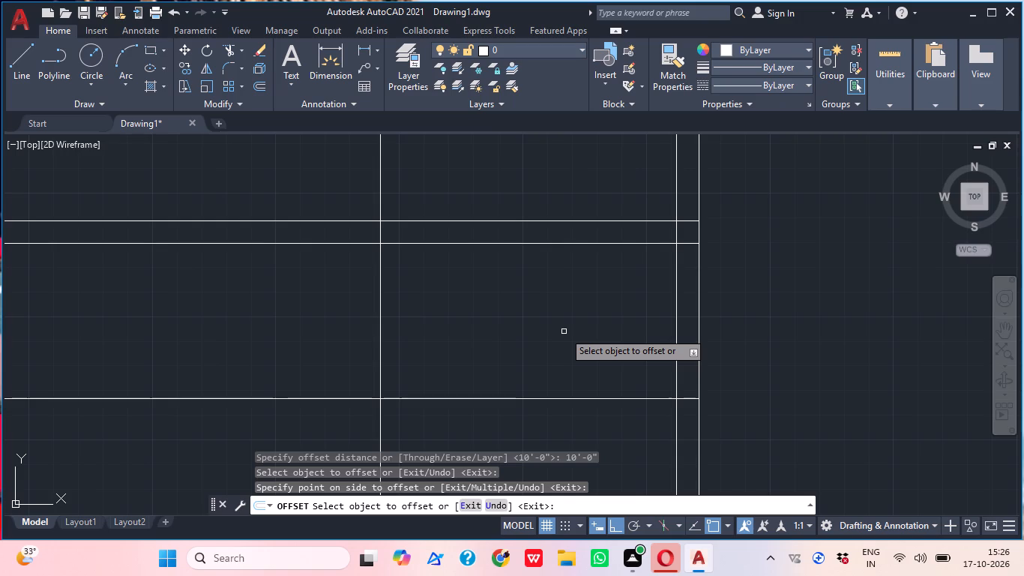
pyautogui.scroll(-2, 480, 388)
pyautogui.moveTo(538, 373); pyautogui.dragTo(564, 352, button='middle')
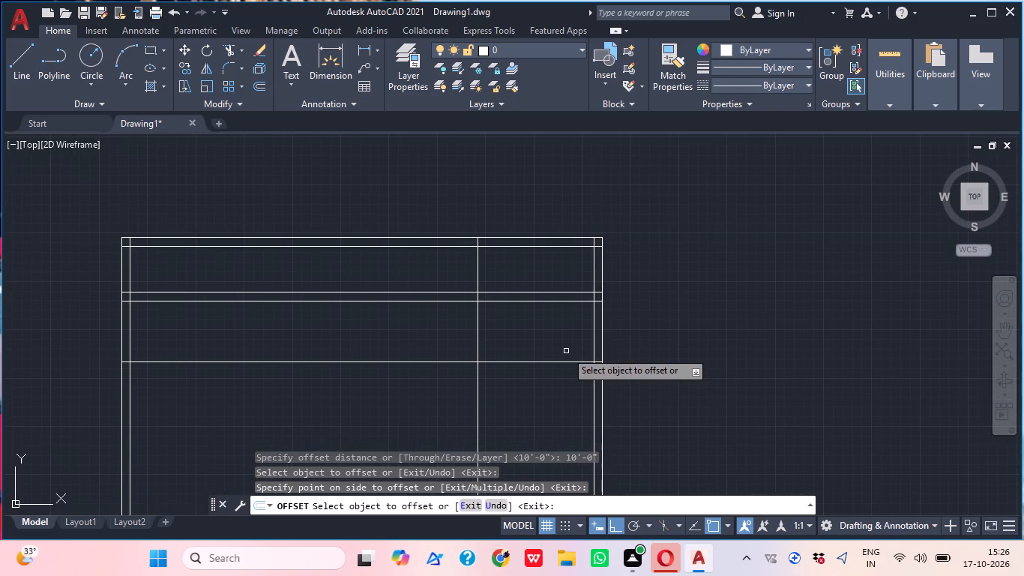
pyautogui.press('space')
# Offset the new lower horizontal line 9" downward to give the second cross wall its thickness.
pyautogui.press('space')
pyautogui.write('9"')
pyautogui.press('Return')
pyautogui.click(569, 362)
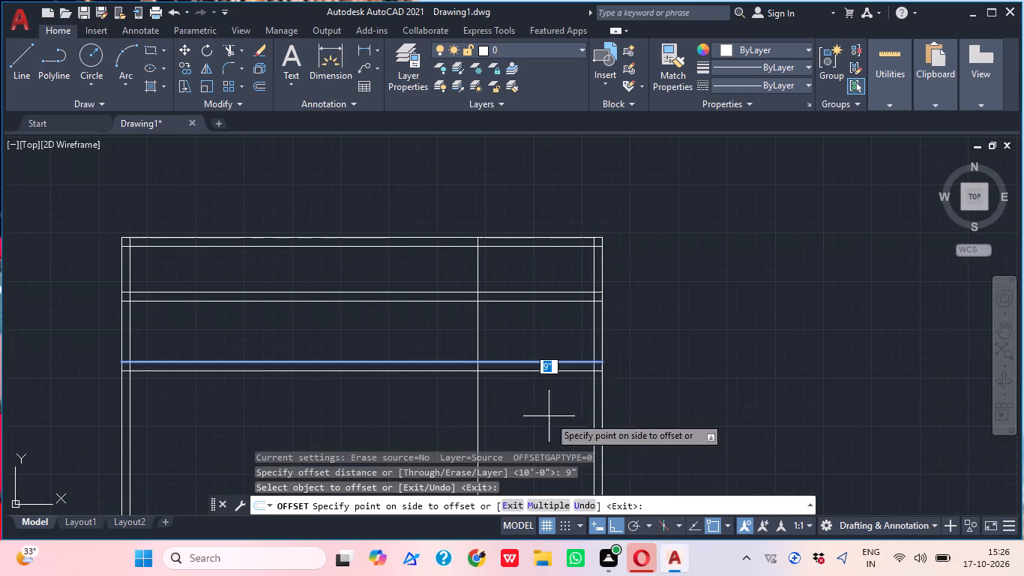
pyautogui.click(549, 416)
# Offset the new interior vertical line 9" to the left to give that wall its thickness.
pyautogui.moveTo(586, 400); pyautogui.dragTo(685, 380, button='middle')
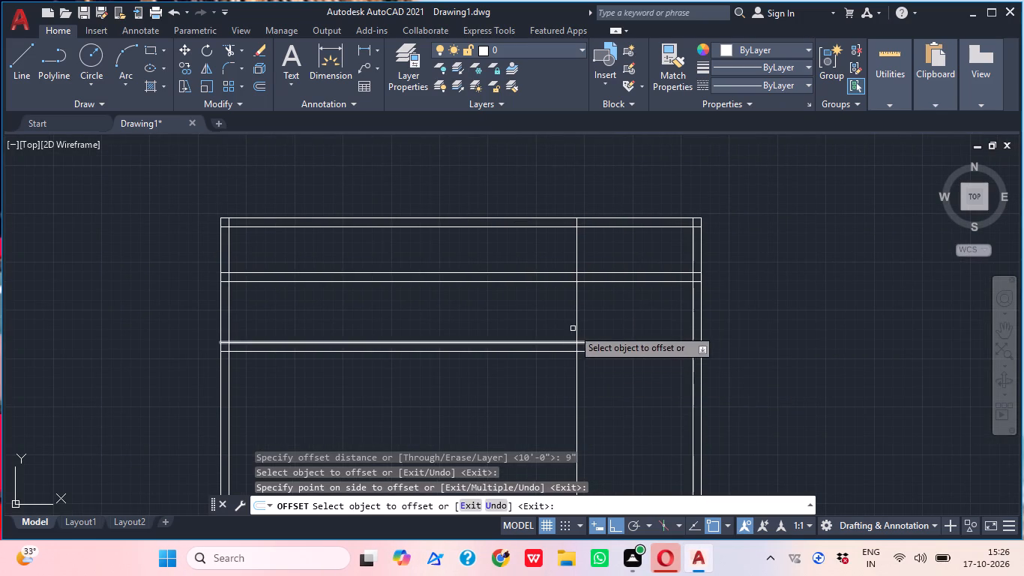
pyautogui.click(576, 319)
pyautogui.click(531, 317)
pyautogui.moveTo(590, 328); pyautogui.dragTo(633, 316, button='middle')
pyautogui.press('Escape')
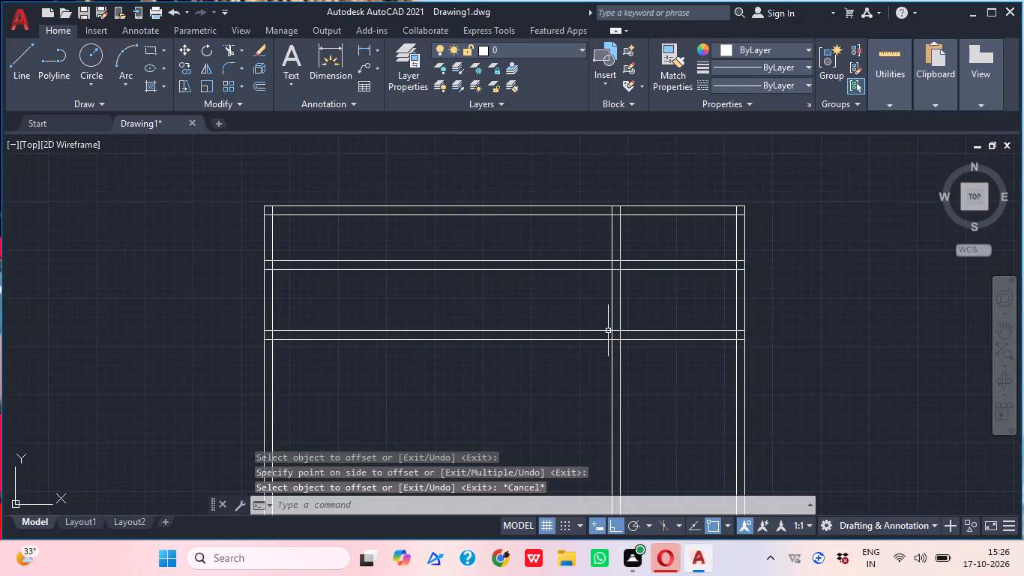
# Trim the upper cross wall between the interior and right vertical walls, and the lower cross wall left of the interior wall.
pyautogui.write('TR')
pyautogui.press('space')
pyautogui.click(672, 268)
pyautogui.click(670, 251)
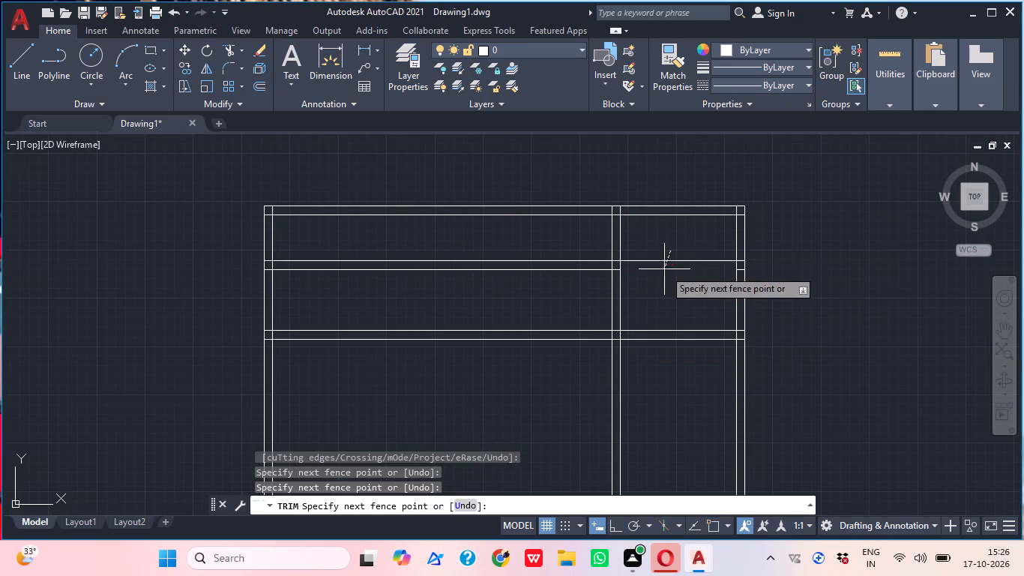
pyautogui.click(664, 269)
pyautogui.click(573, 317)
pyautogui.click(529, 415)
# Trim the upper cross wall's leftover stubs inside the right vertical wall.
pyautogui.scroll(2, 726, 233)
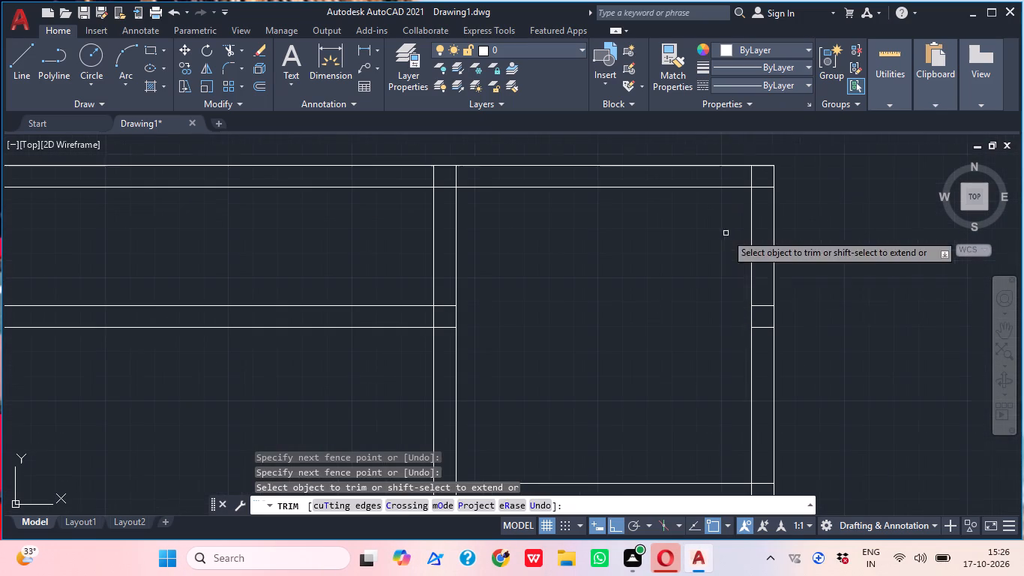
pyautogui.click(755, 298)
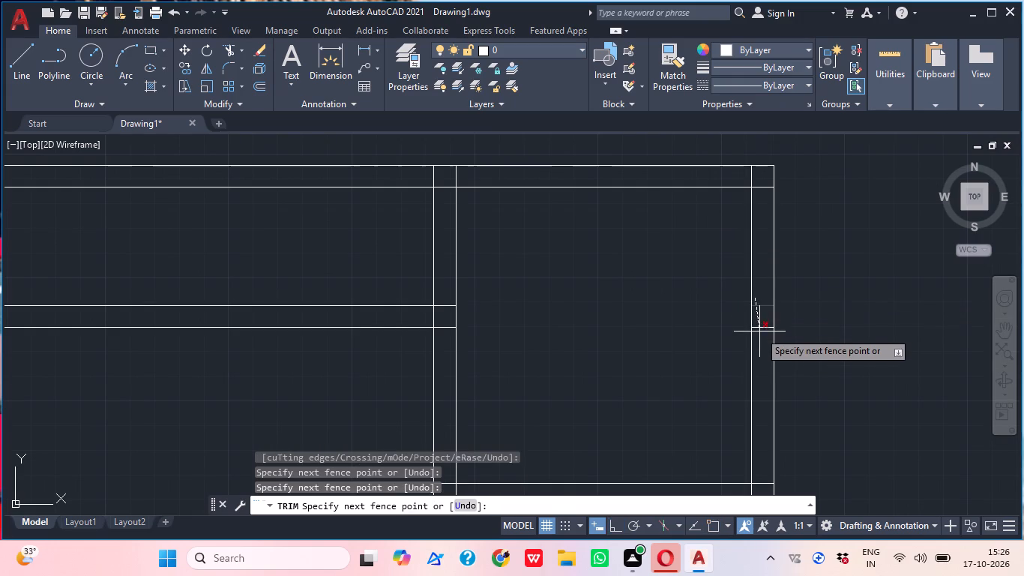
pyautogui.click(759, 333)
pyautogui.scroll(-1, 775, 300)
pyautogui.press('Escape')
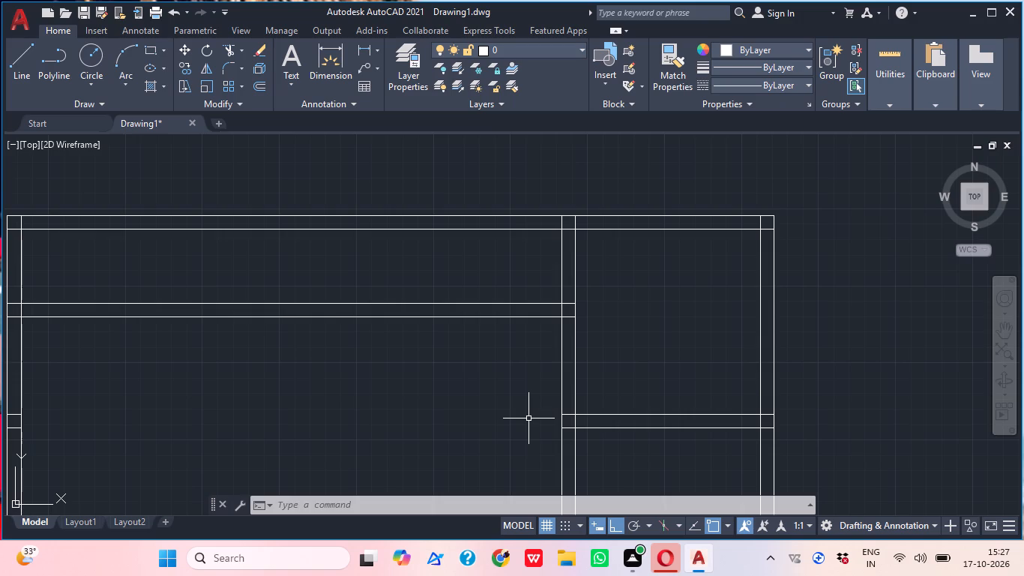
# Trim the lower cross wall's leftover stubs inside the left vertical wall.
pyautogui.middleClick(742, 312)
pyautogui.scroll(-1, 742, 312)
pyautogui.moveTo(637, 349); pyautogui.dragTo(714, 329, button='middle')
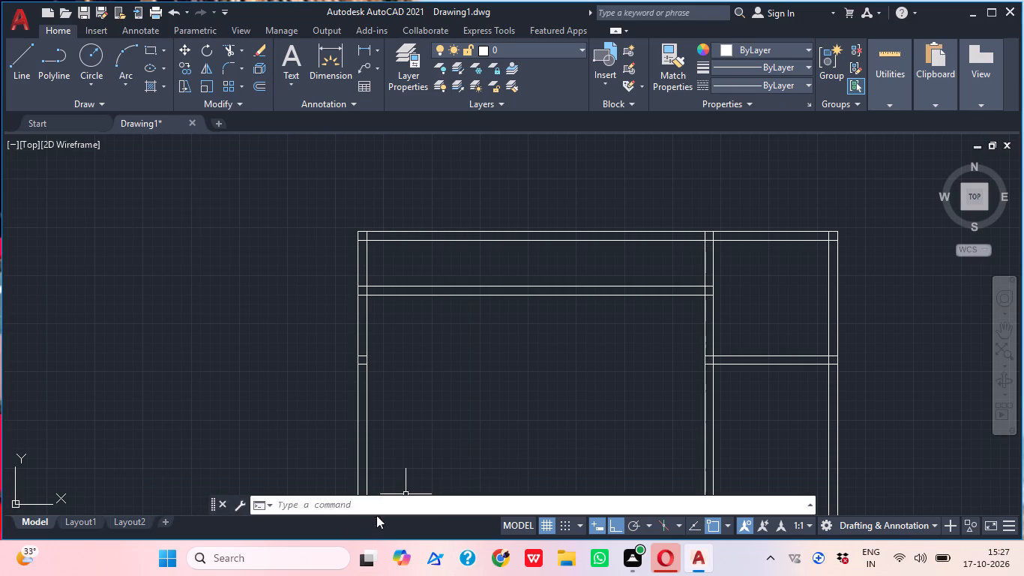
pyautogui.scroll(2, 365, 382)
pyautogui.moveTo(394, 389); pyautogui.dragTo(400, 379, button='middle')
pyautogui.write('TR')
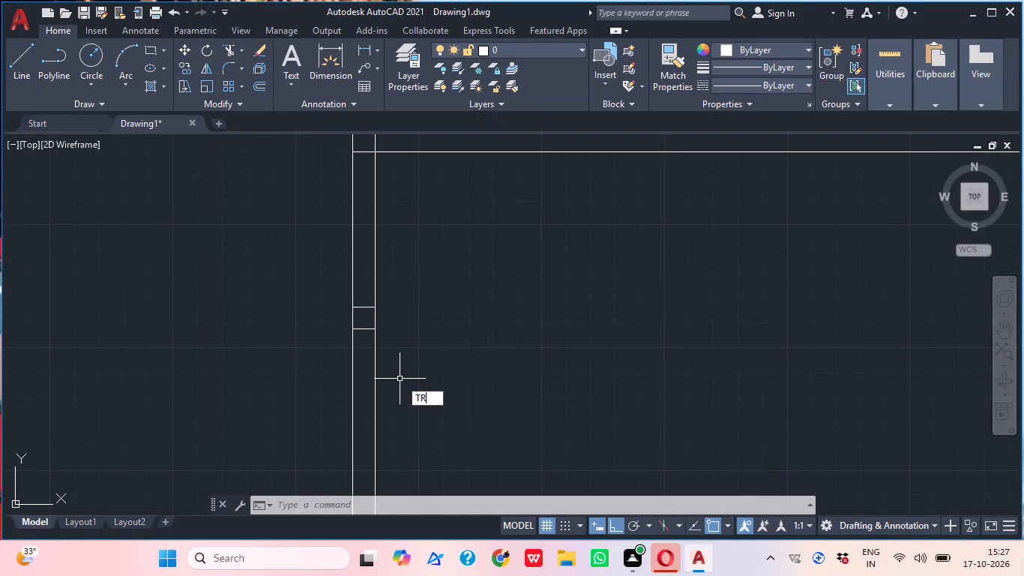
pyautogui.press('space')
pyautogui.scroll(2, 368, 324)
pyautogui.click(376, 352)
pyautogui.click(350, 253)
pyautogui.press('Escape')
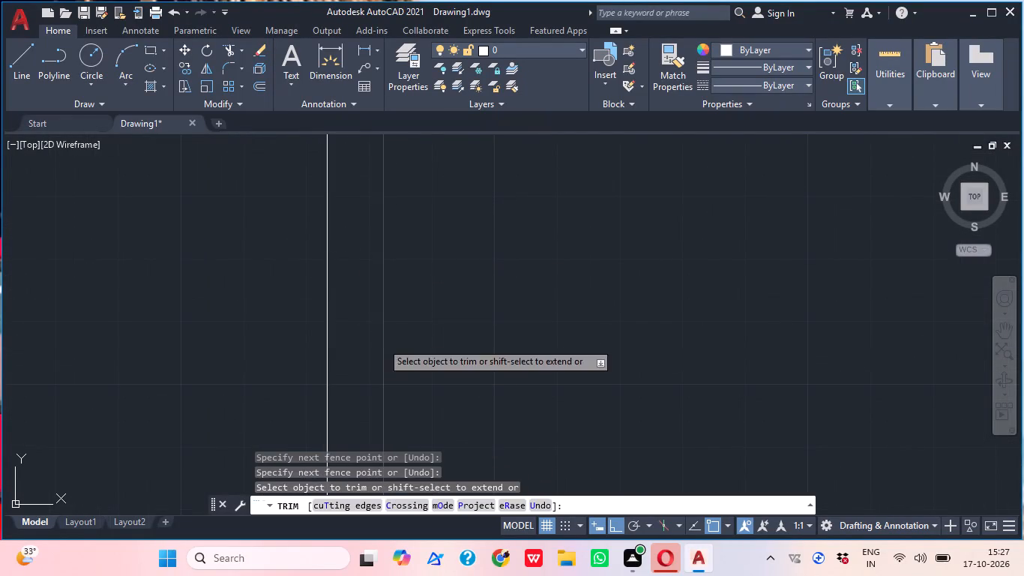
# Offset the lower line of the cross wall between the interior and right vertical walls 10' downward.
pyautogui.press('o')
pyautogui.press('space')
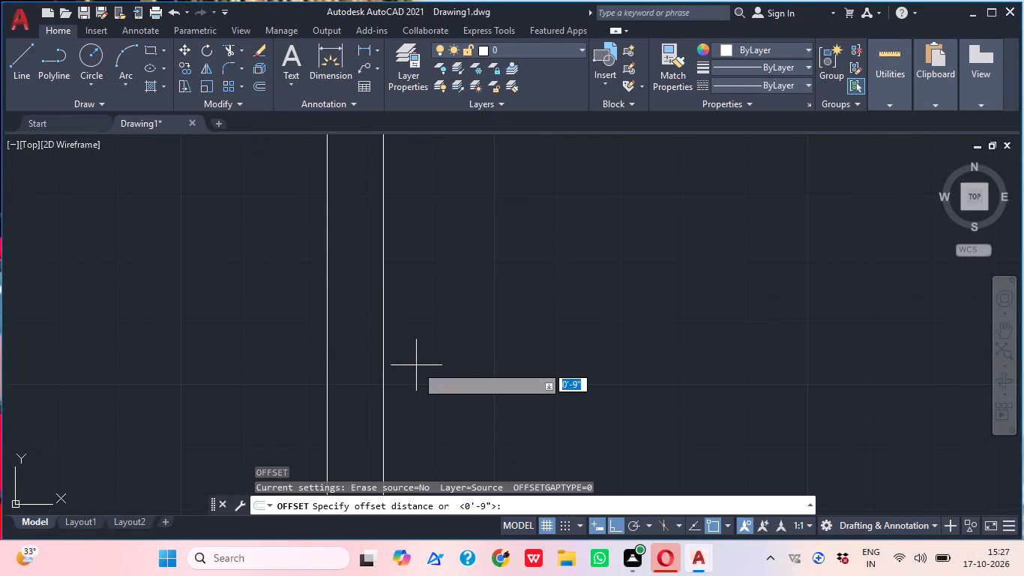
pyautogui.scroll(-2, 475, 323)
pyautogui.middleClick(531, 283)
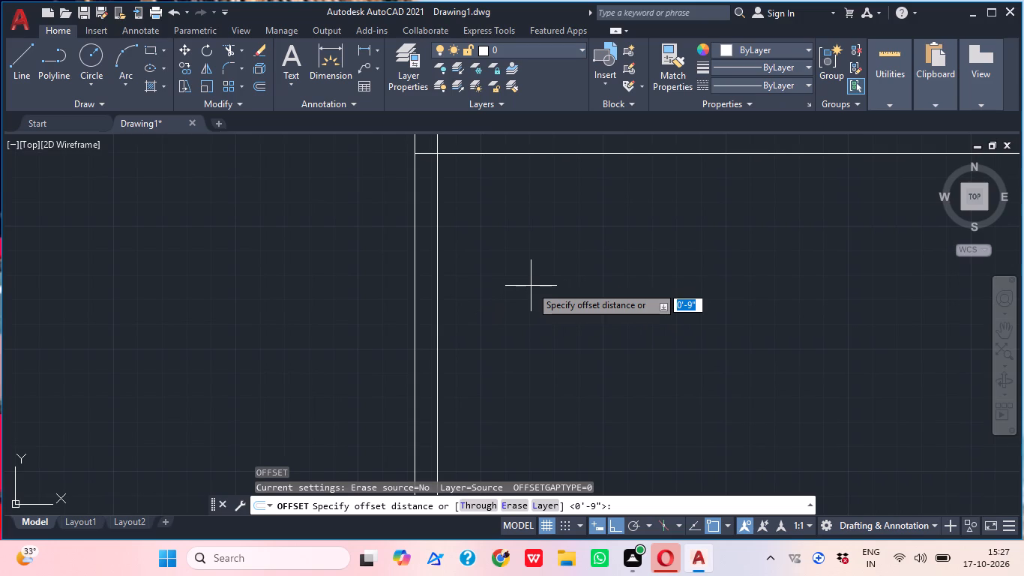
pyautogui.write('10')
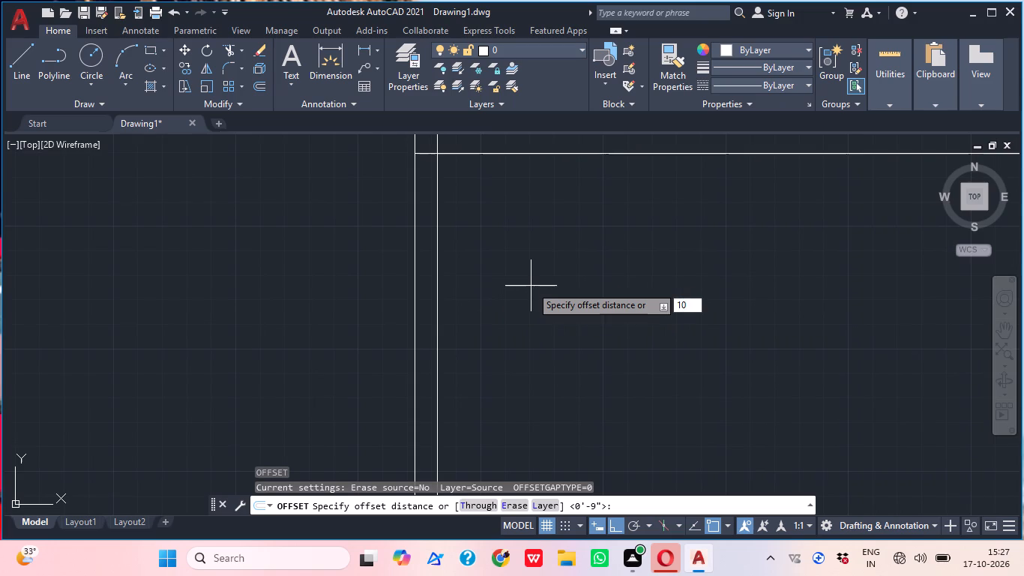
pyautogui.press("'")
pyautogui.press('Return')
pyautogui.scroll(-3, 662, 194)
pyautogui.moveTo(656, 265); pyautogui.dragTo(497, 227, button='middle')
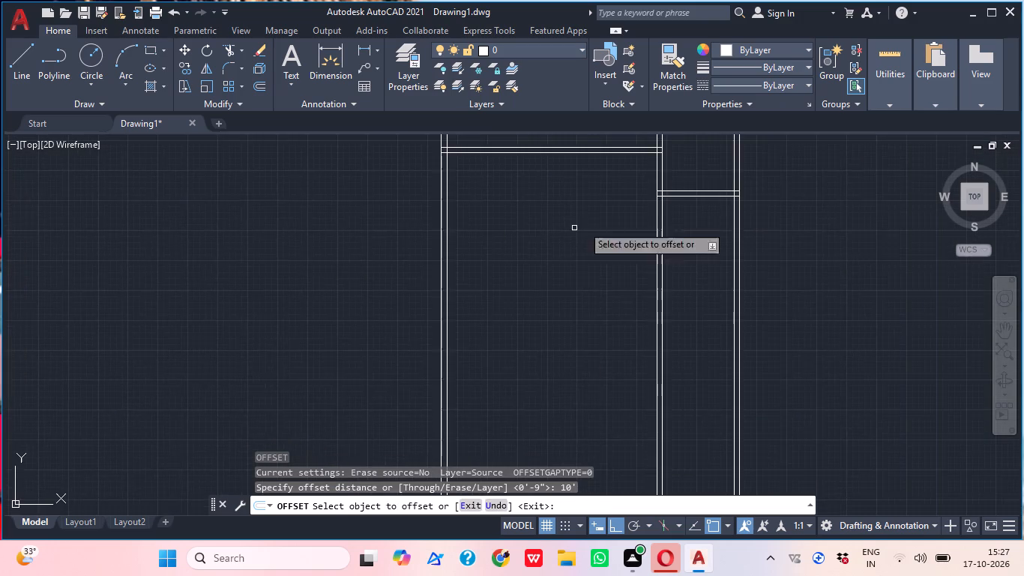
pyautogui.scroll(2, 699, 206)
pyautogui.click(714, 182)
pyautogui.click(703, 364)
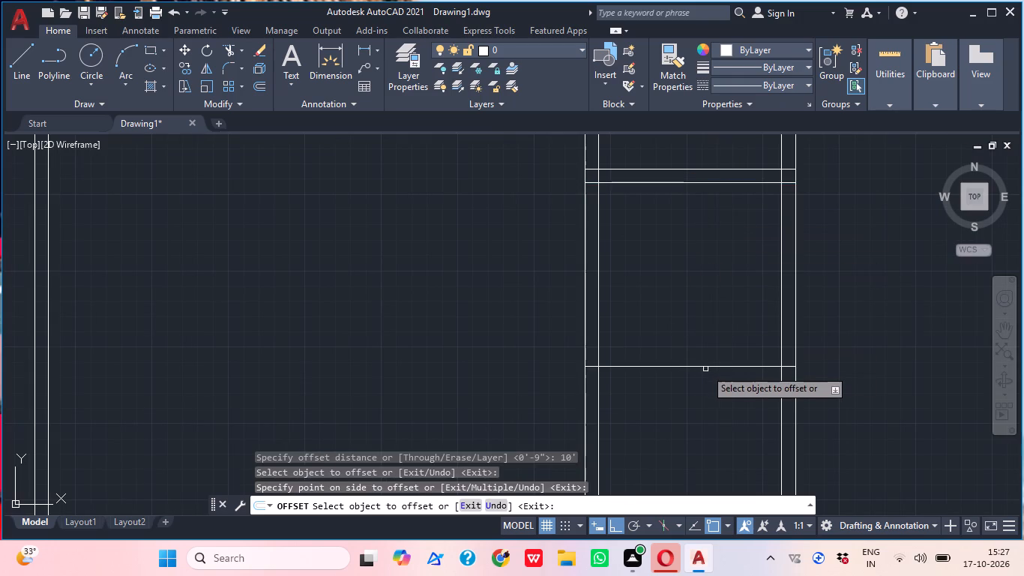
# Offset the new horizontal line 9" downward to give that cross wall its thickness.
pyautogui.press('space')
pyautogui.press('space')
pyautogui.write('9"')
pyautogui.press('Return')
pyautogui.click(700, 369)
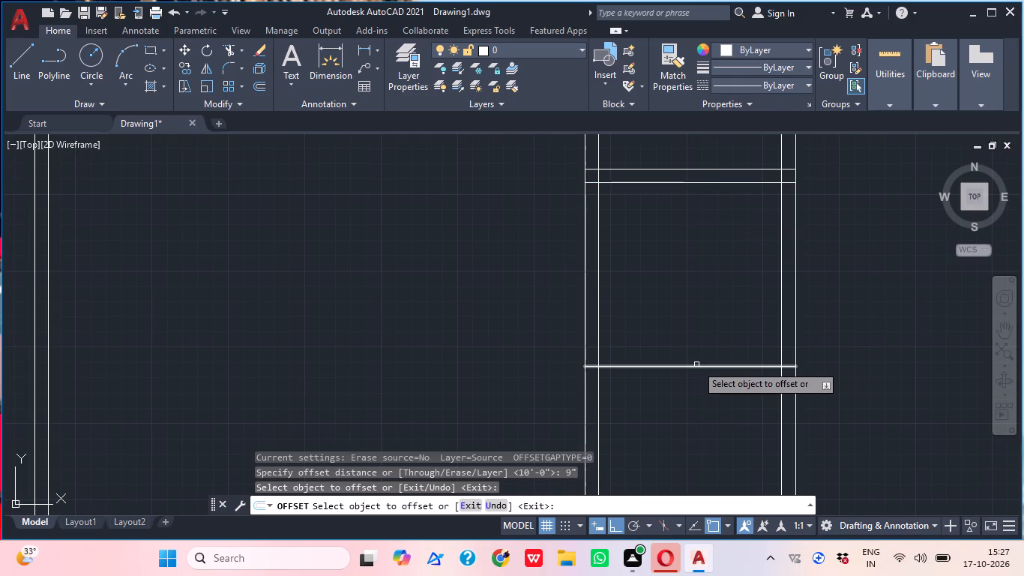
pyautogui.click(696, 364)
pyautogui.click(690, 415)
pyautogui.moveTo(774, 379); pyautogui.dragTo(822, 361, button='middle')
pyautogui.press('Escape')
# Extend both lines of the new cross wall across the plan to the left outer wall's outer face.
pyautogui.write('EX')
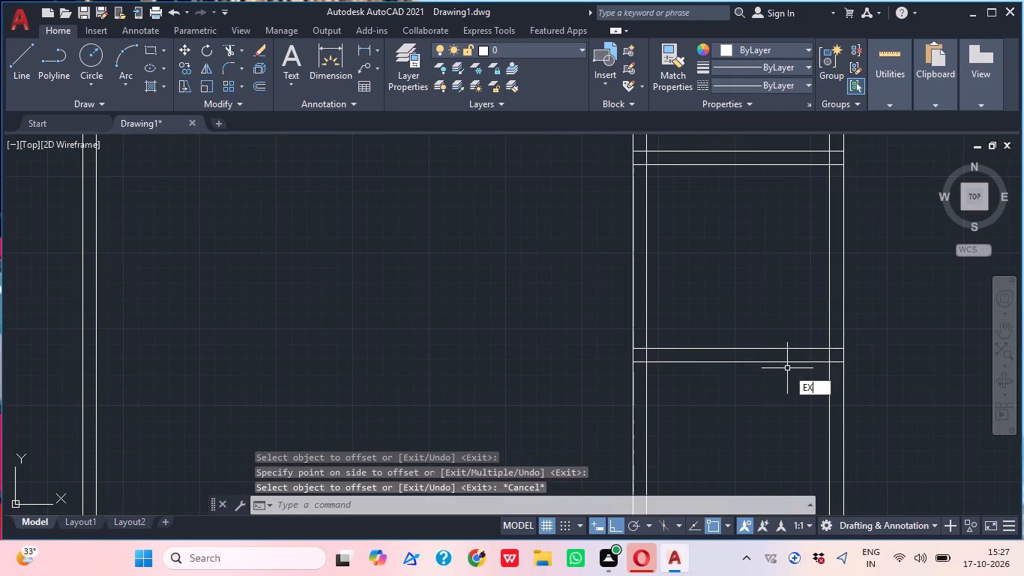
pyautogui.press('space')
pyautogui.click(743, 403)
pyautogui.click(696, 315)
pyautogui.click(519, 371)
pyautogui.click(491, 330)
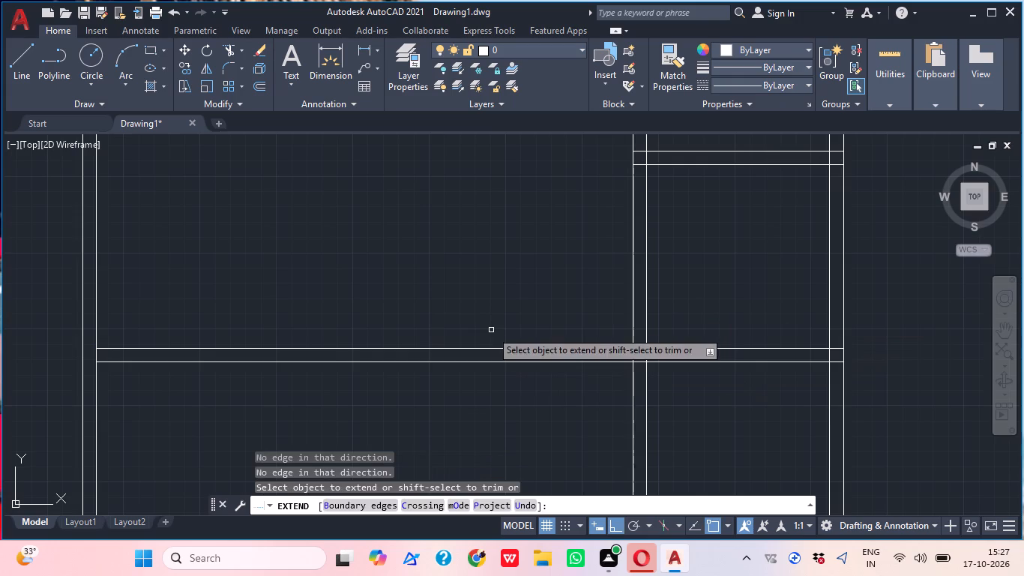
pyautogui.click(438, 320)
pyautogui.click(316, 365)
pyautogui.press('Escape')
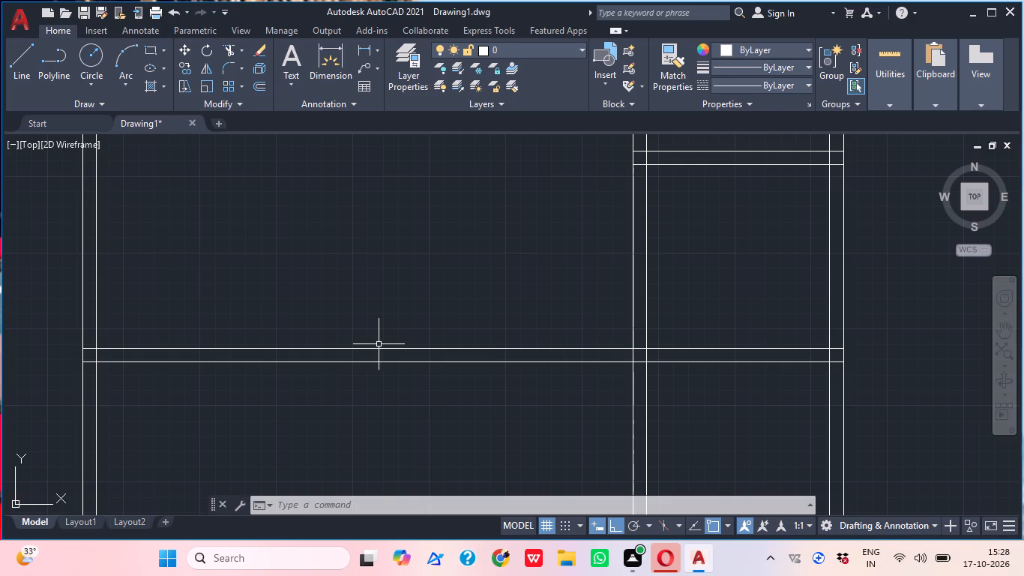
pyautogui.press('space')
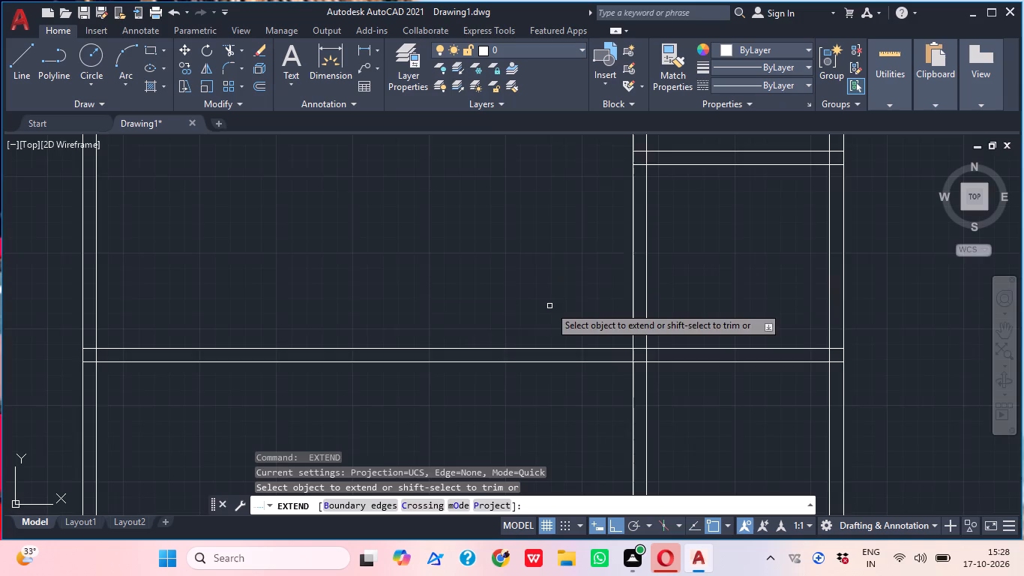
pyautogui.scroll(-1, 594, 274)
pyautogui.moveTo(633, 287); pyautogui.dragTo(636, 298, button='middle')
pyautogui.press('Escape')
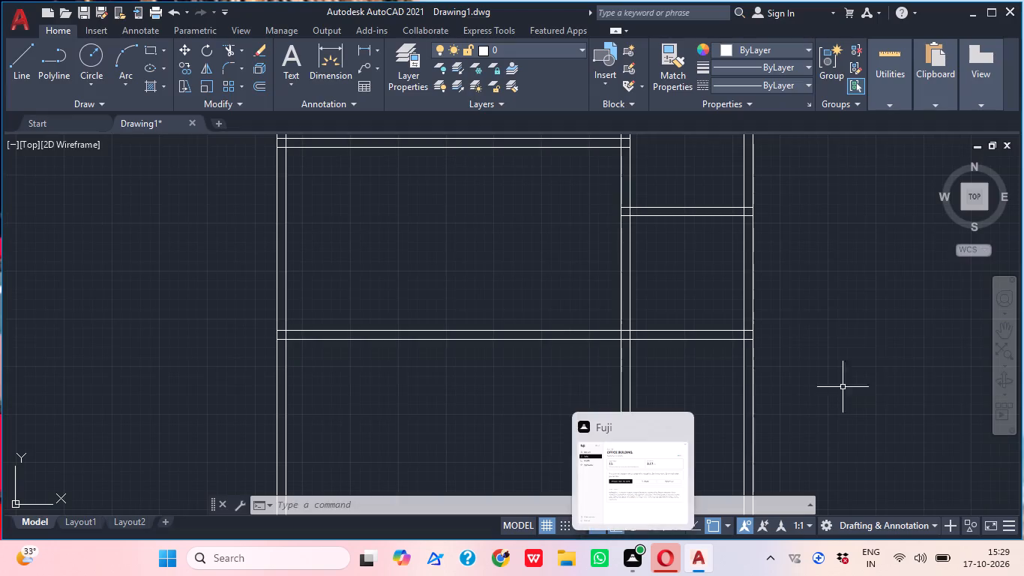
# Trim the top outer wall left of the interior vertical wall and the left outer wall above the upper-left cross wall.
pyautogui.scroll(-1, 583, 310)
pyautogui.moveTo(627, 328); pyautogui.dragTo(588, 320, button='middle')
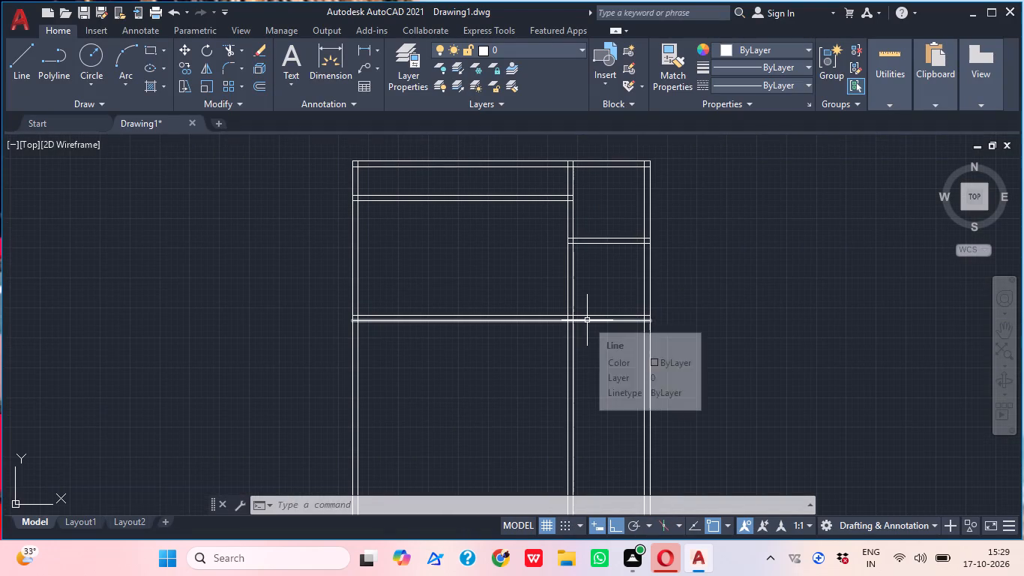
pyautogui.moveTo(589, 298); pyautogui.dragTo(608, 326, button='middle')
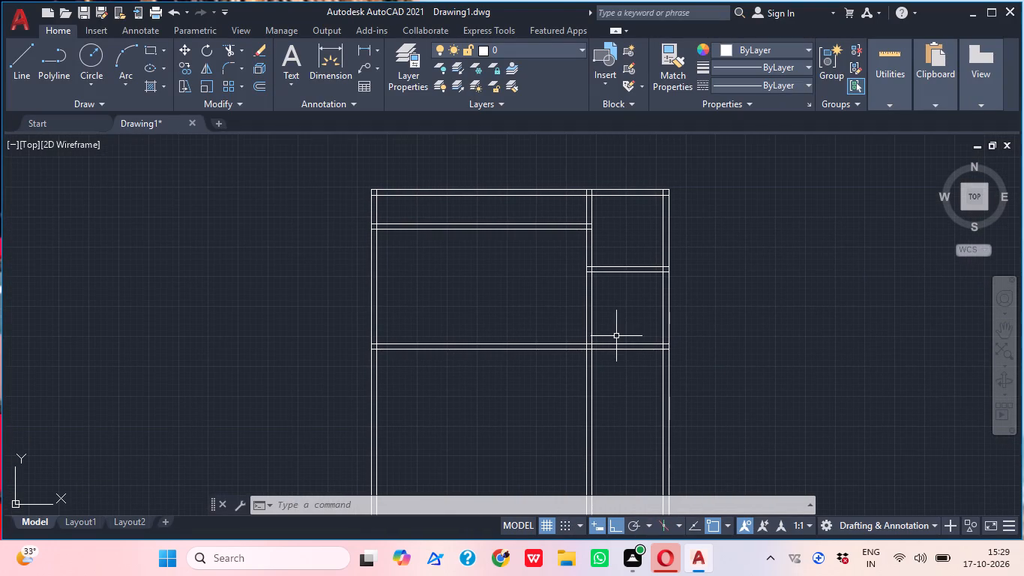
pyautogui.write('TR')
pyautogui.press('space')
pyautogui.click(525, 218)
pyautogui.moveTo(522, 178); pyautogui.dragTo(529, 199)
pyautogui.click(442, 201)
pyautogui.click(332, 202)
pyautogui.click(394, 185)
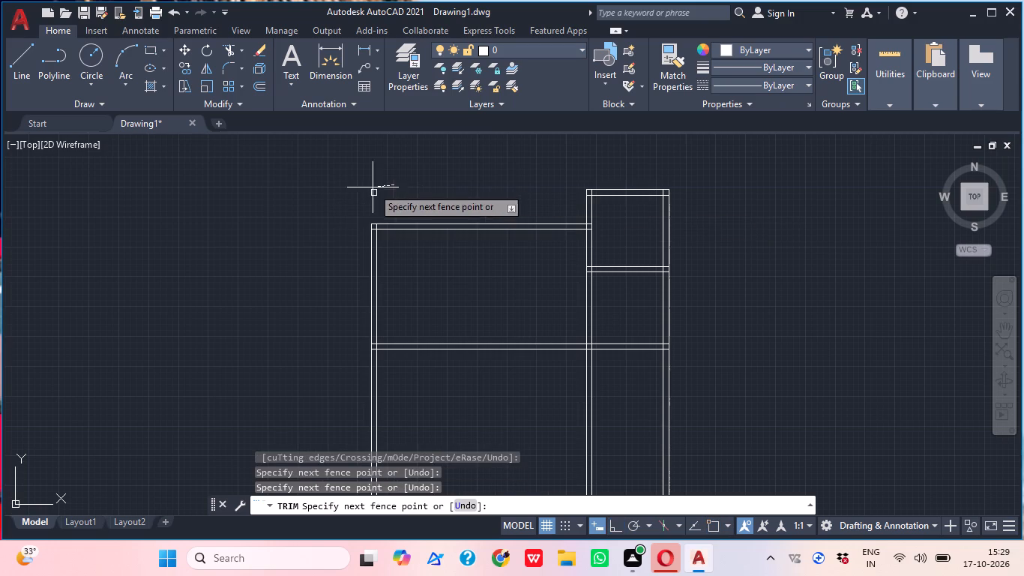
pyautogui.click(353, 204)
# Trim the leftover line stubs above the left wall's new top corner.
pyautogui.scroll(3, 353, 204)
pyautogui.click(434, 220)
pyautogui.click(424, 157)
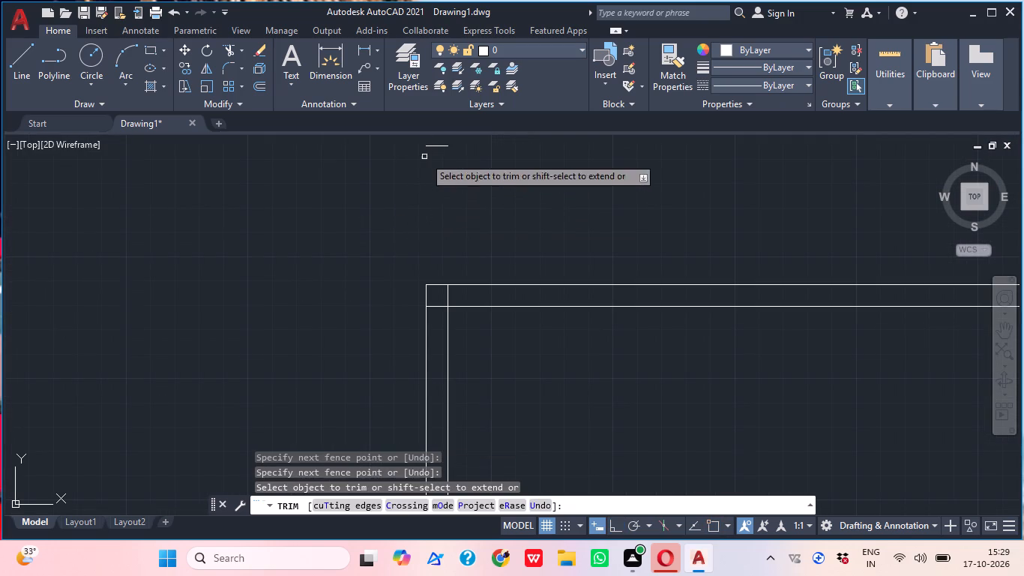
pyautogui.moveTo(433, 229); pyautogui.dragTo(420, 255, button='middle')
pyautogui.click(433, 213)
pyautogui.click(424, 154)
pyautogui.scroll(-2, 484, 200)
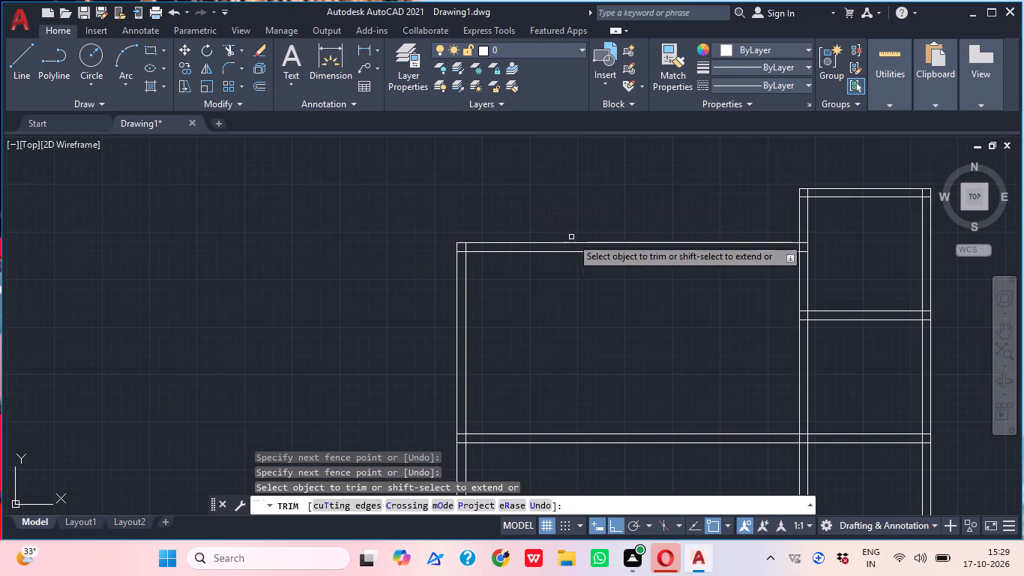
pyautogui.moveTo(555, 236); pyautogui.dragTo(364, 214, button='middle')
pyautogui.scroll(-1, 466, 223)
pyautogui.press('Escape')
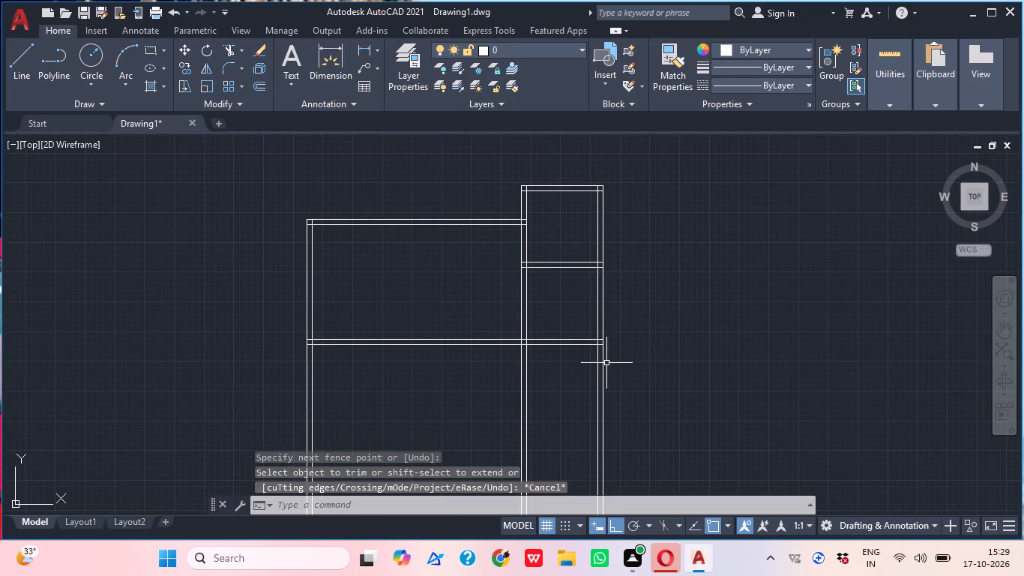
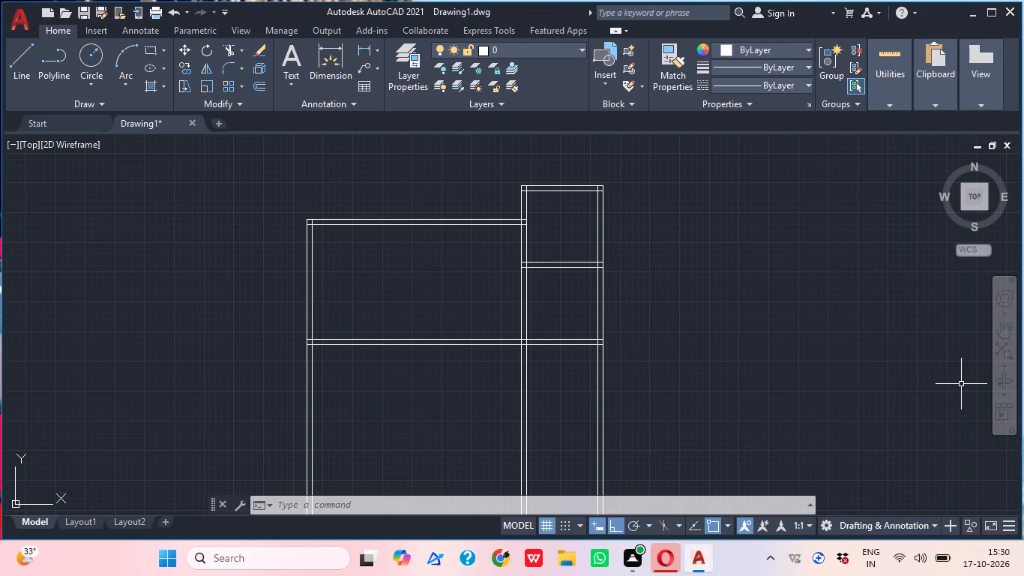
# Trim the overlapping inner-face line stubs at both top corners of the small upper-right room.
pyautogui.moveTo(654, 331); pyautogui.dragTo(824, 280, button='middle')
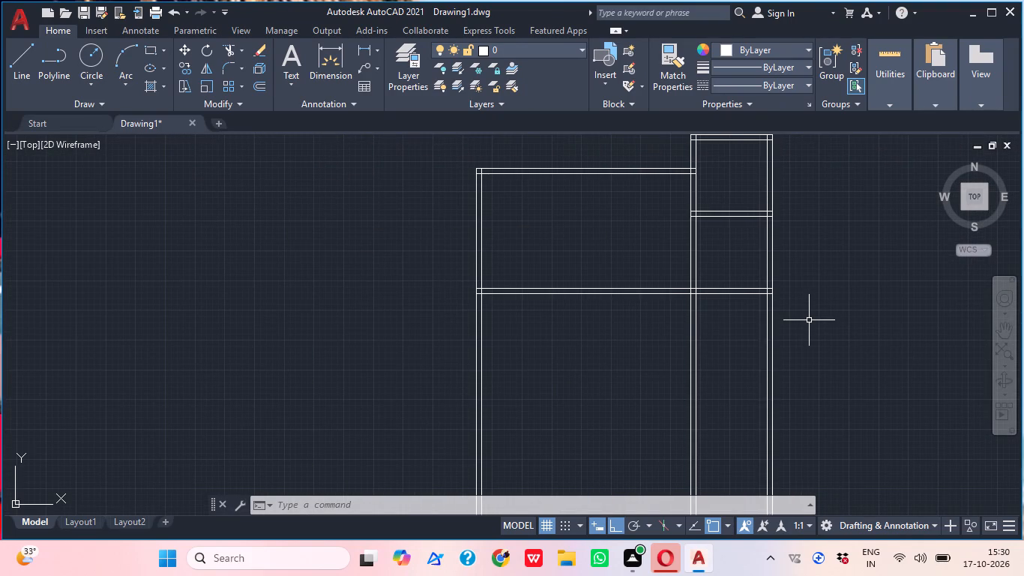
pyautogui.write('TR')
pyautogui.press('space')
pyautogui.moveTo(729, 148); pyautogui.dragTo(732, 211, button='middle')
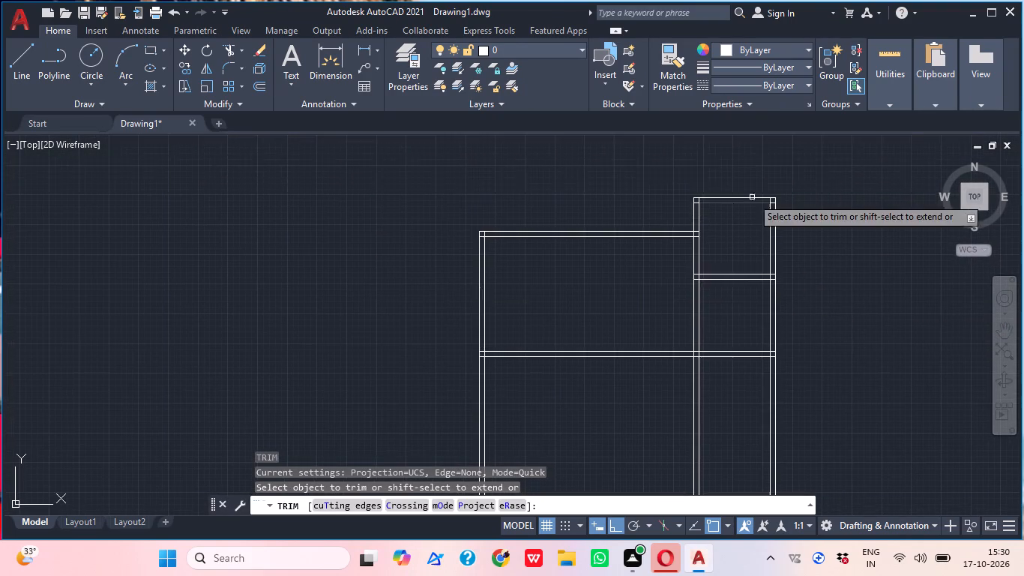
pyautogui.scroll(3, 764, 182)
pyautogui.scroll(1, 807, 270)
pyautogui.click(797, 270)
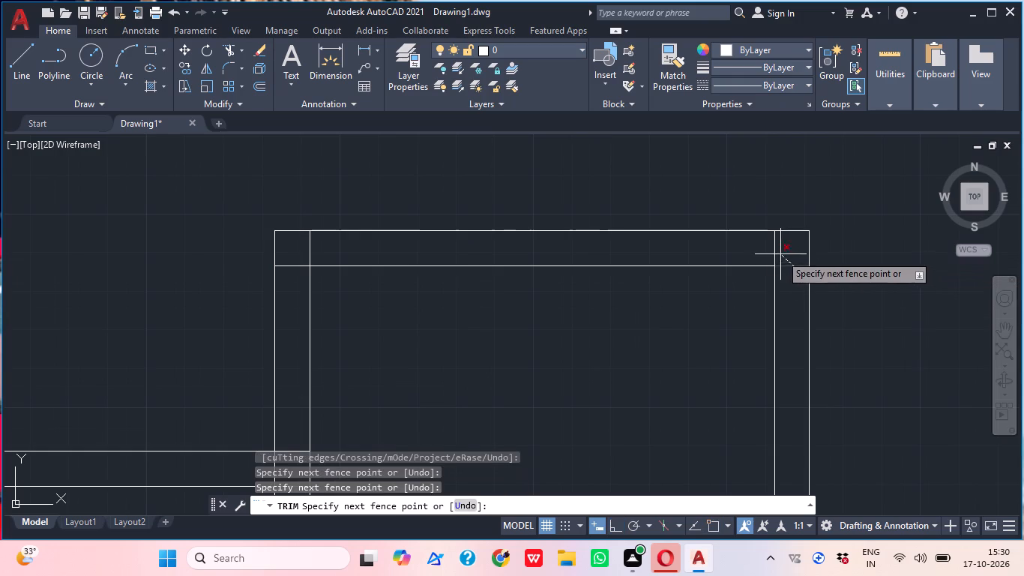
pyautogui.click(767, 247)
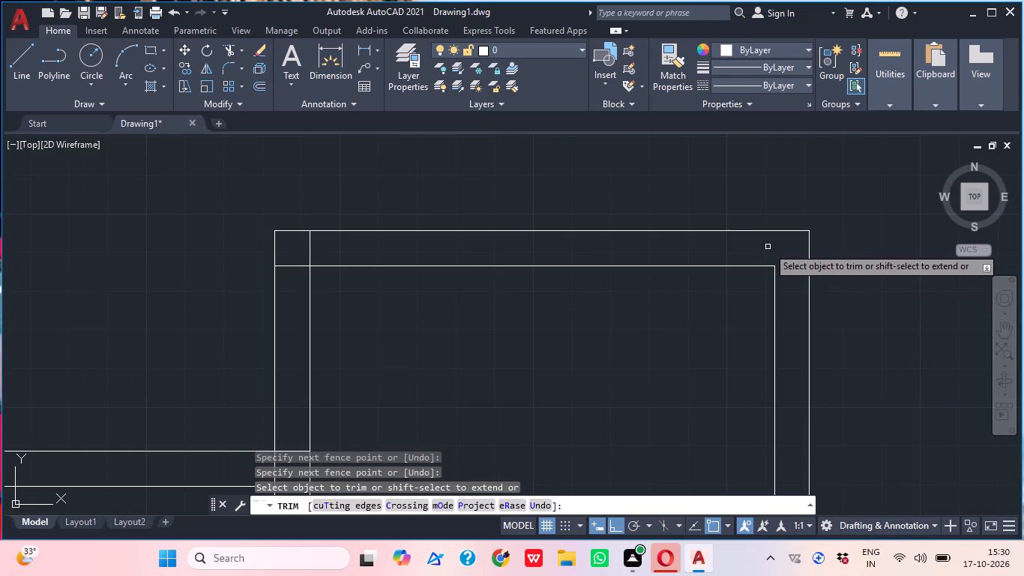
pyautogui.scroll(-1, 776, 241)
pyautogui.scroll(2, 422, 265)
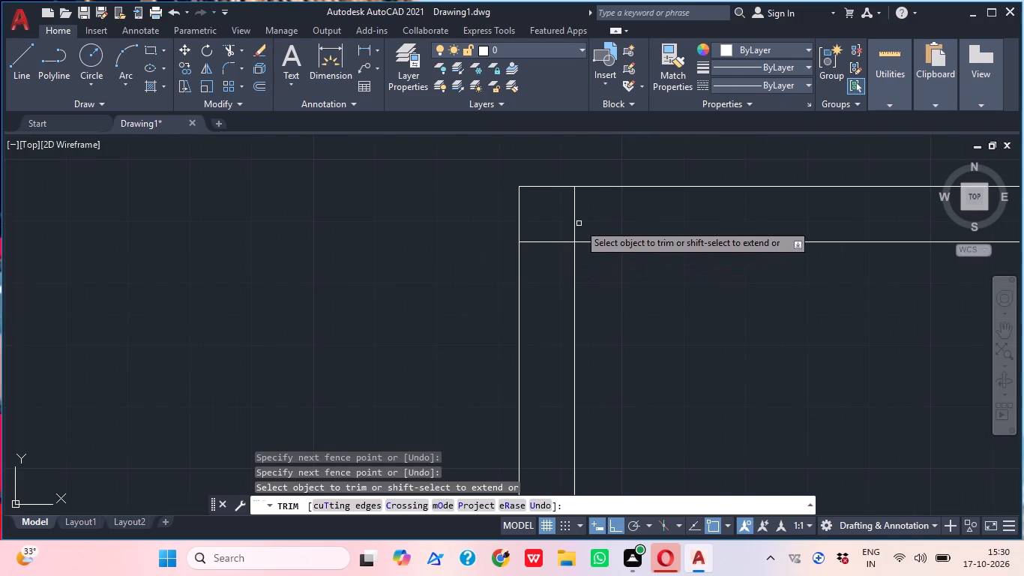
pyautogui.click(579, 223)
pyautogui.click(537, 257)
pyautogui.scroll(-3, 582, 193)
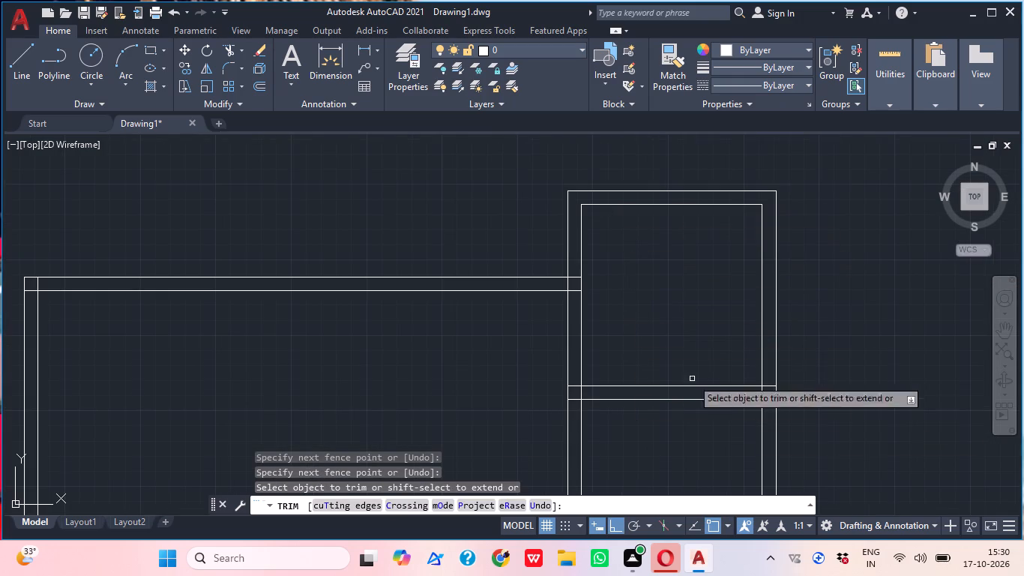
# Trim the upper cross-wall line and inner vertical lines inside the wall thickness at both bottom corners of the small upper-right room.
pyautogui.scroll(3, 762, 403)
pyautogui.click(758, 379)
pyautogui.click(795, 352)
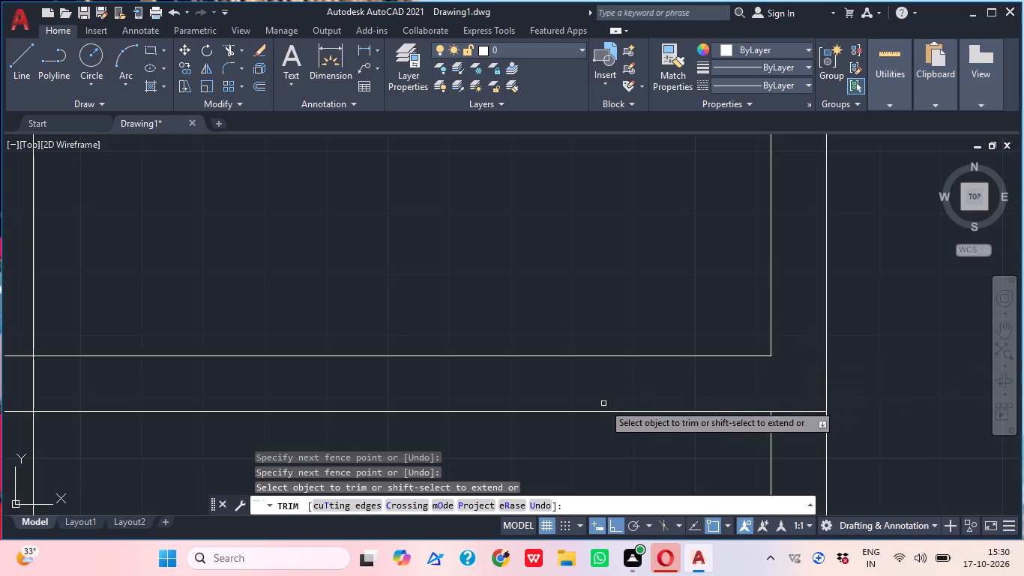
pyautogui.moveTo(688, 399); pyautogui.dragTo(885, 410, button='middle')
pyautogui.click(220, 349)
pyautogui.click(233, 400)
pyautogui.scroll(-3, 398, 307)
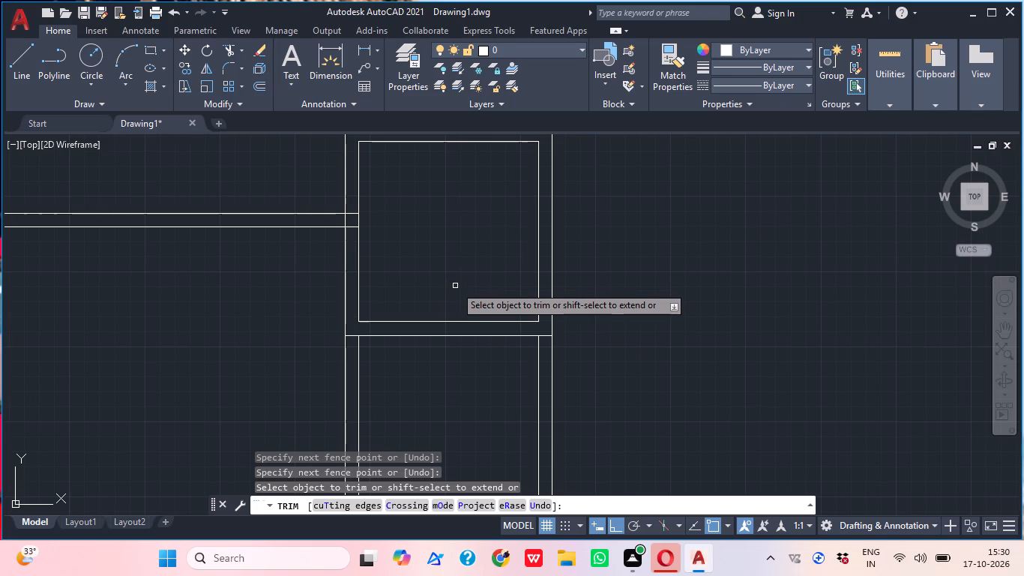
# Trim the junction where the large left room's top wall meets the small room's left wall so the wall thicknesses join openly.
pyautogui.scroll(-2, 523, 283)
pyautogui.moveTo(527, 283); pyautogui.dragTo(564, 290, button='middle')
pyautogui.scroll(6, 447, 248)
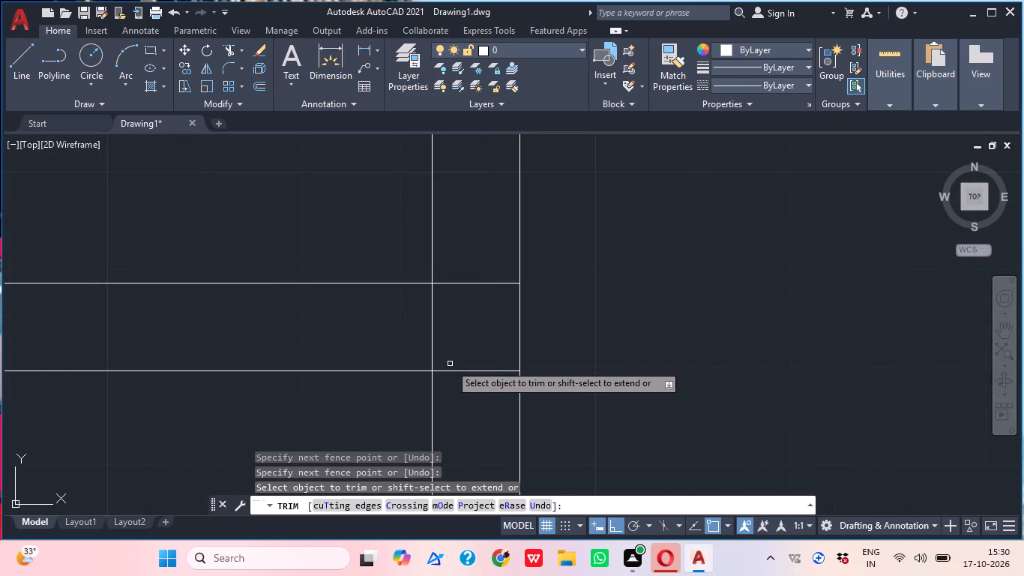
pyautogui.click(424, 346)
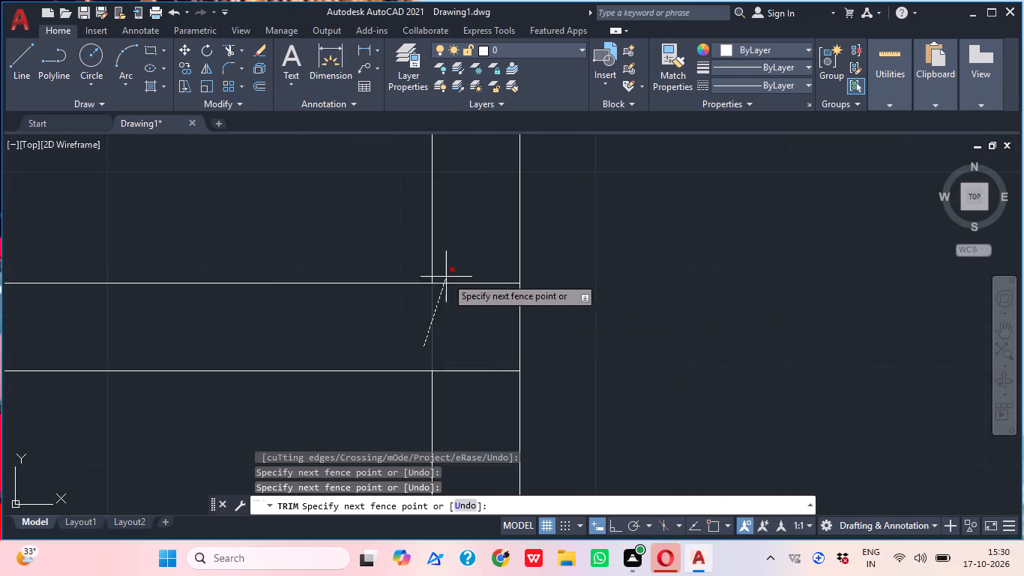
pyautogui.moveTo(457, 268); pyautogui.dragTo(463, 308)
pyautogui.click(458, 356)
pyautogui.click(464, 391)
pyautogui.scroll(-2, 478, 376)
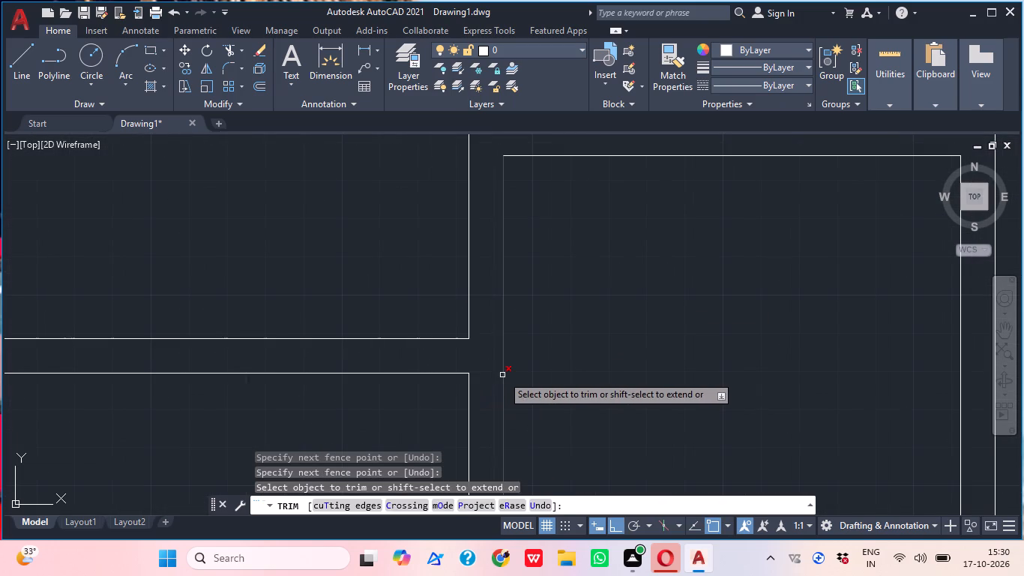
pyautogui.scroll(-2, 569, 340)
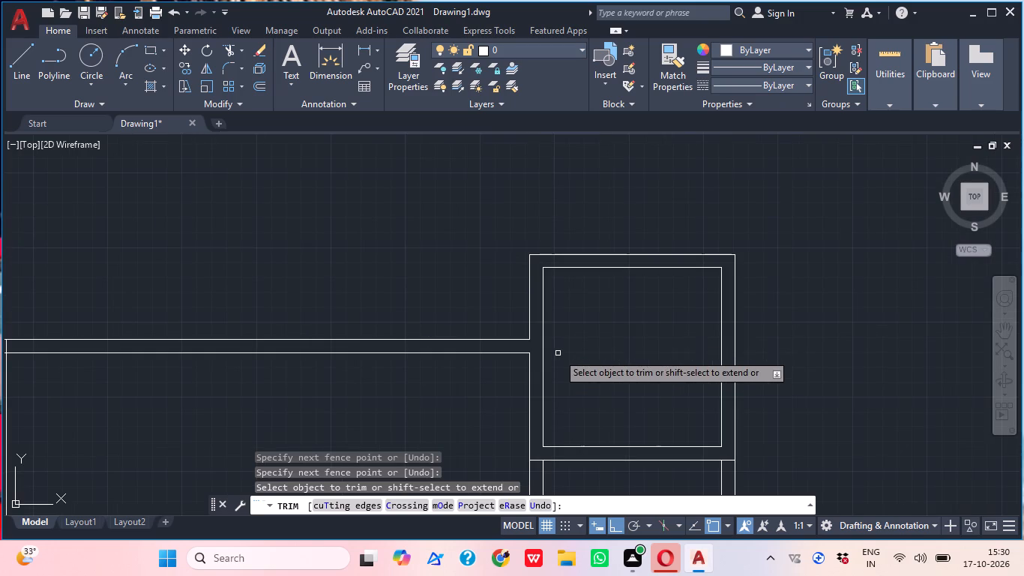
pyautogui.scroll(-2, 589, 361)
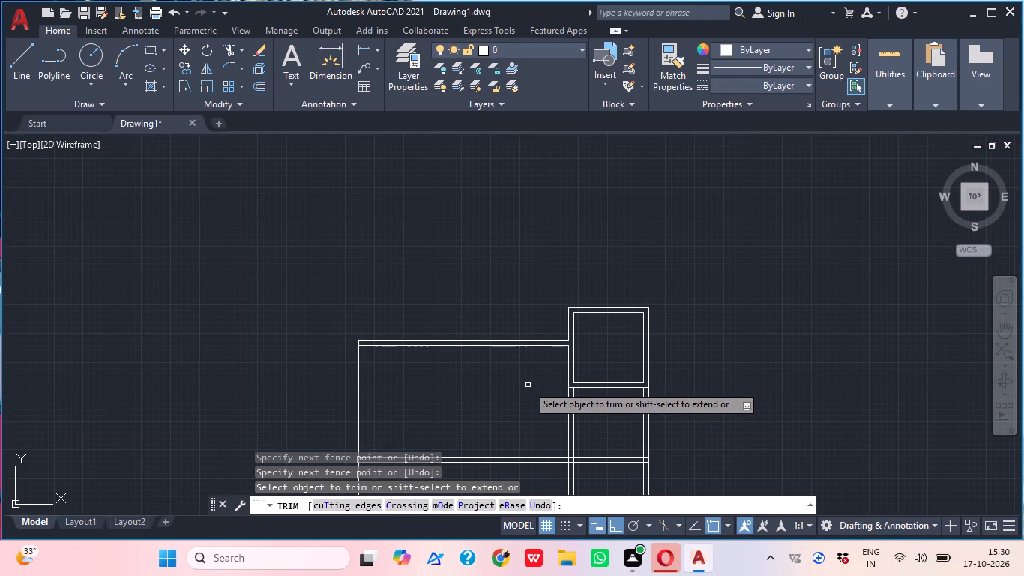
# Trim the overlapping inner-face stubs at the large left room's top outer corner and end the Trim command.
pyautogui.scroll(1, 430, 343)
pyautogui.scroll(4, 253, 352)
pyautogui.scroll(2, 505, 326)
pyautogui.click(564, 305)
pyautogui.click(400, 385)
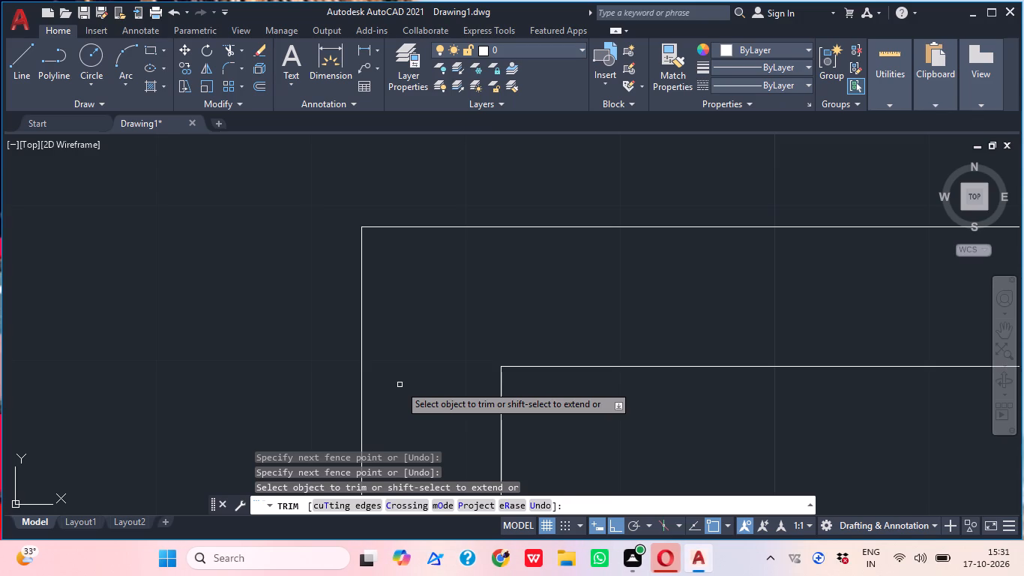
pyautogui.click(433, 337)
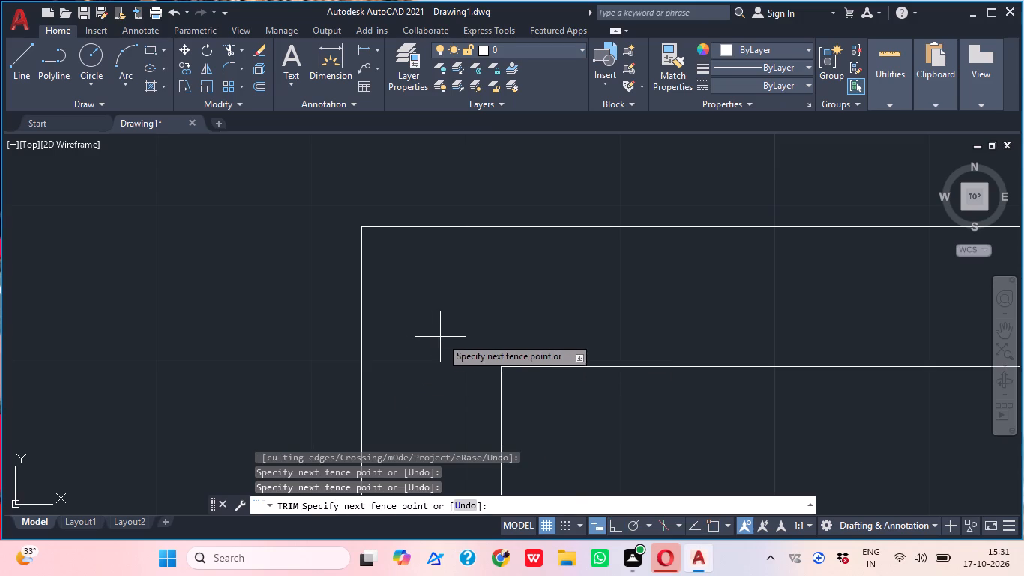
pyautogui.scroll(-1, 489, 328)
pyautogui.click(489, 328)
pyautogui.rightClick(493, 326)
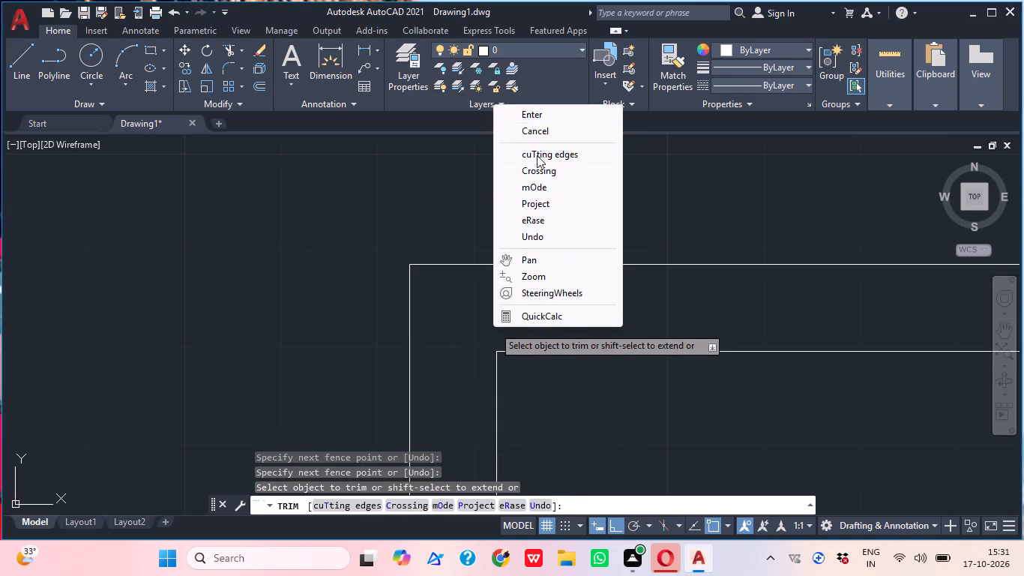
pyautogui.click(543, 127)
pyautogui.scroll(-2, 474, 194)
pyautogui.scroll(-1, 391, 317)
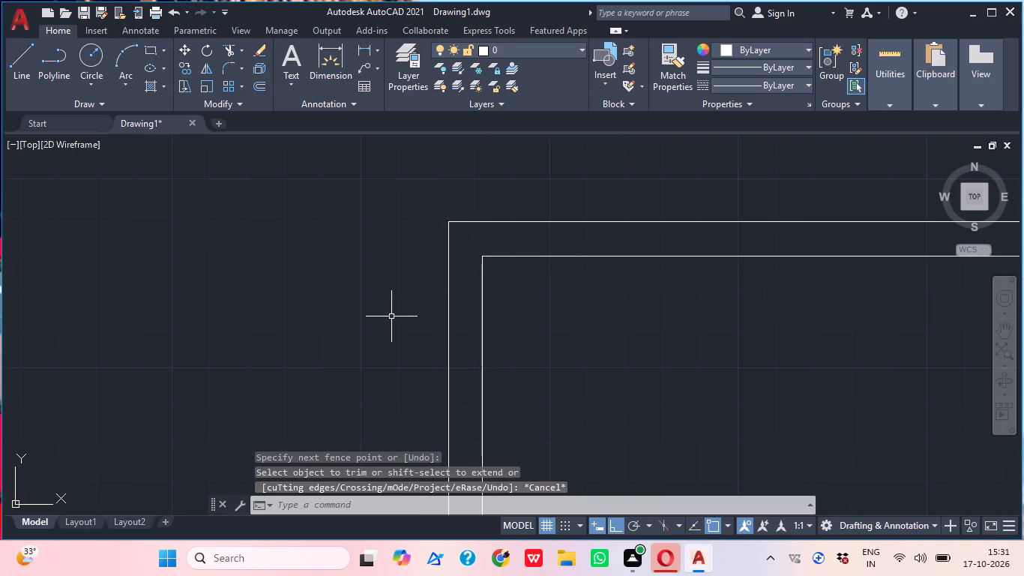
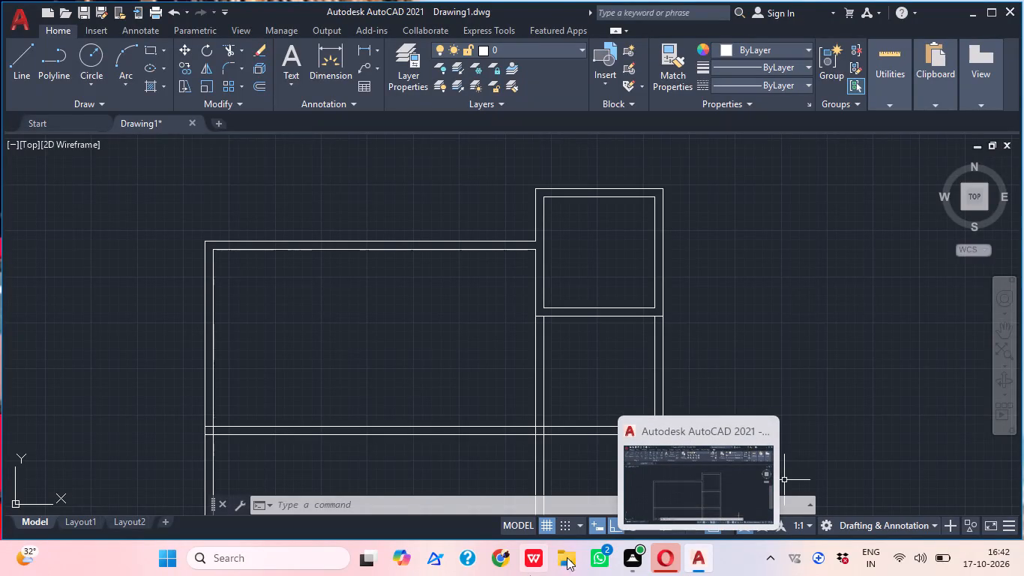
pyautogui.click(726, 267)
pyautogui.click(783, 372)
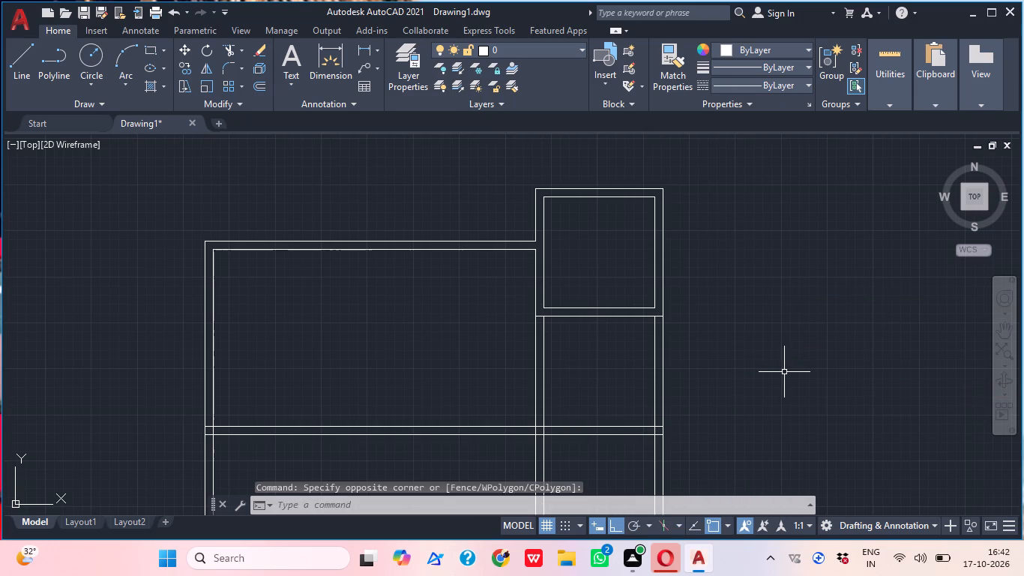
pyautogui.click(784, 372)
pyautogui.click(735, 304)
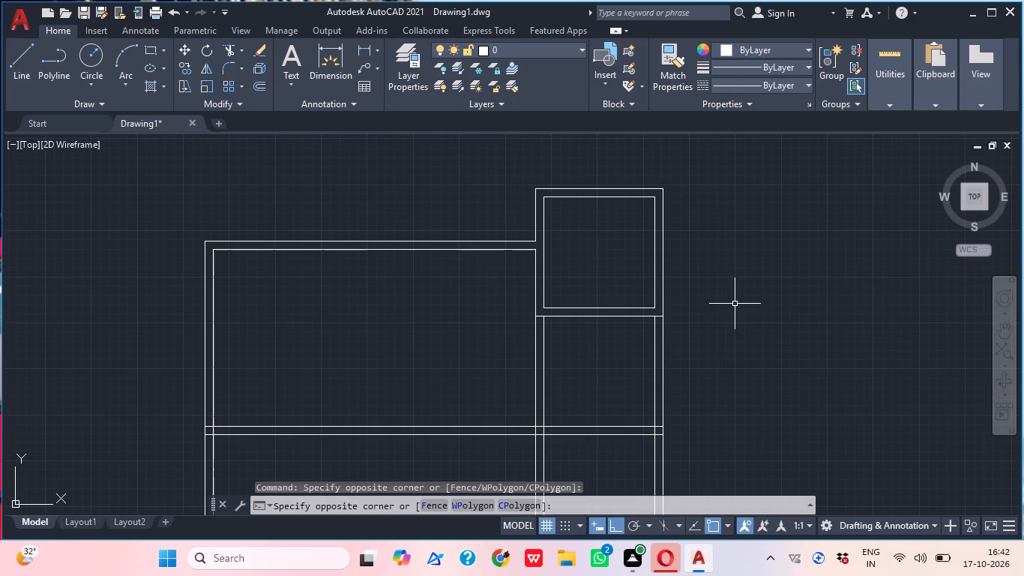
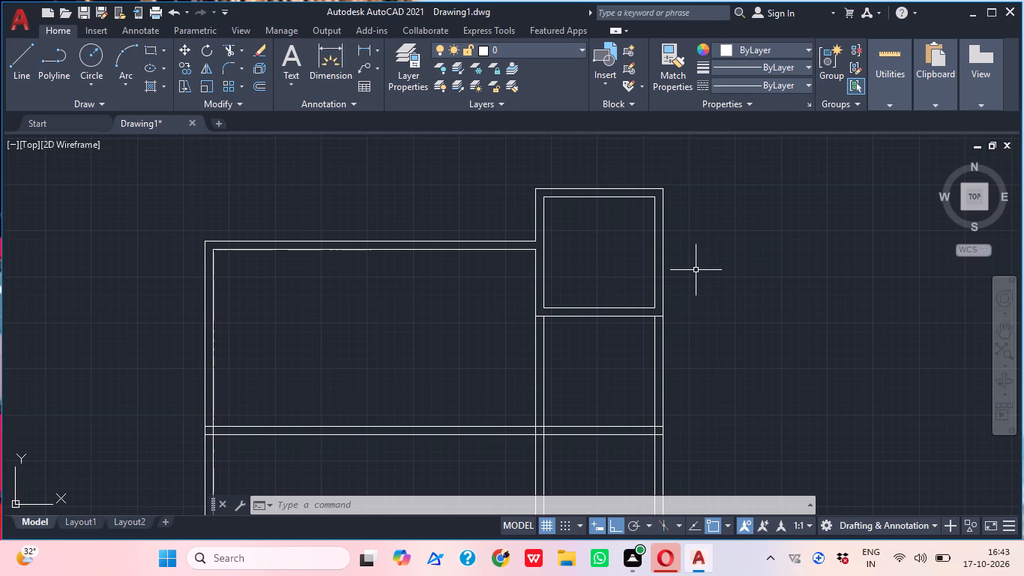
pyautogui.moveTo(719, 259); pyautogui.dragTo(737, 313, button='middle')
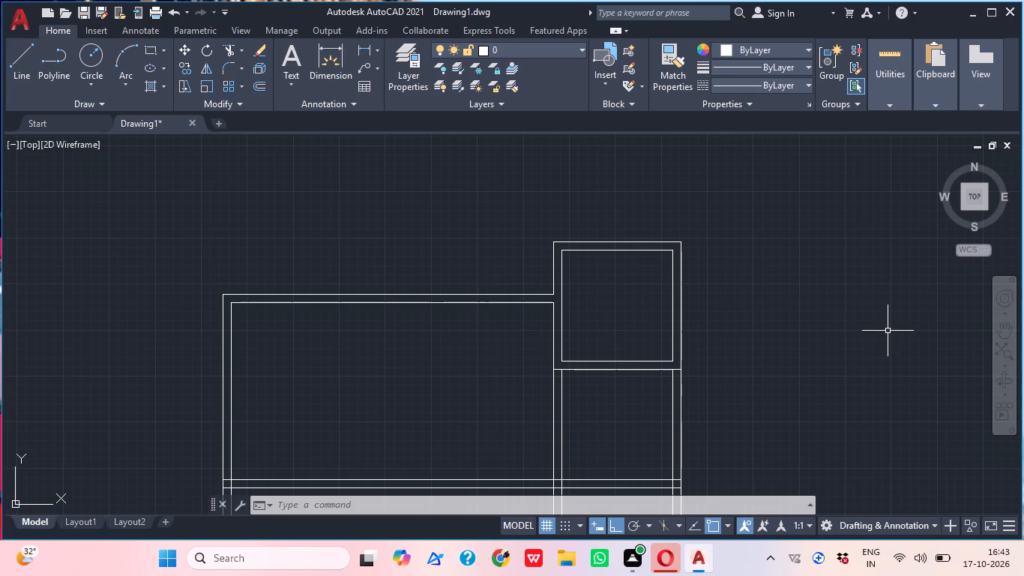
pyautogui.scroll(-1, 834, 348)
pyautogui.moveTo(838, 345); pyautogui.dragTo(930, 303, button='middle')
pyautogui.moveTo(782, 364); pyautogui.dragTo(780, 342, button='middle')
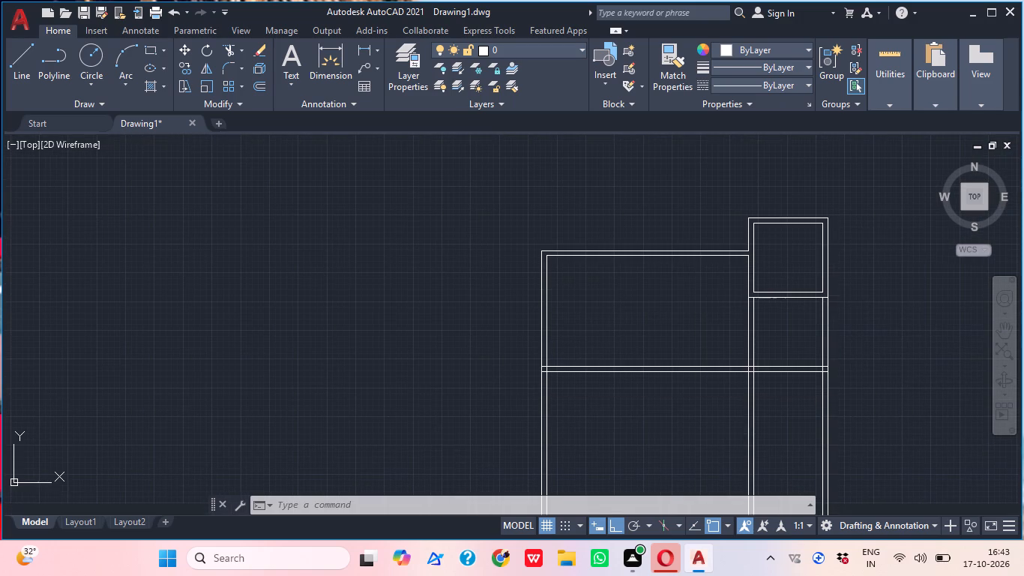
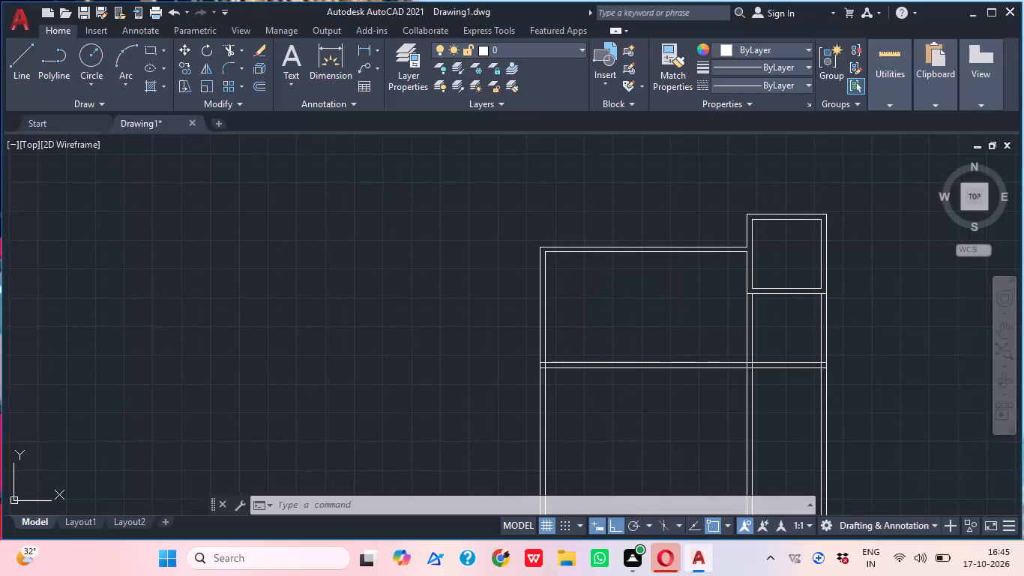
# Trim the overlapping lines where the upper horizontal interior wall meets the inner face of the left outer wall.
pyautogui.moveTo(609, 318); pyautogui.dragTo(609, 312, button='middle')
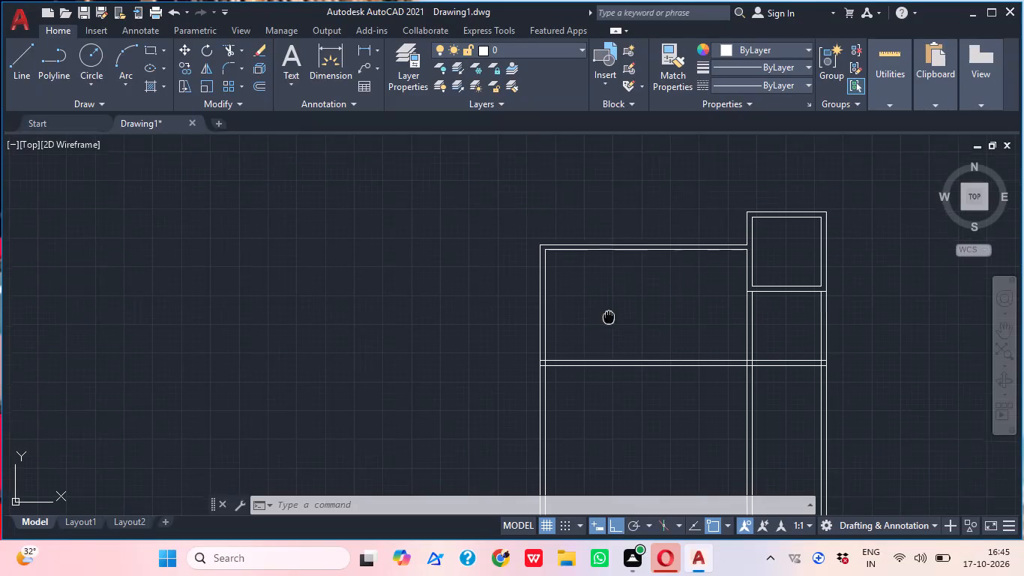
pyautogui.moveTo(609, 312); pyautogui.dragTo(618, 297, button='middle')
pyautogui.middleClick(603, 362)
pyautogui.write('TR')
pyautogui.press('space')
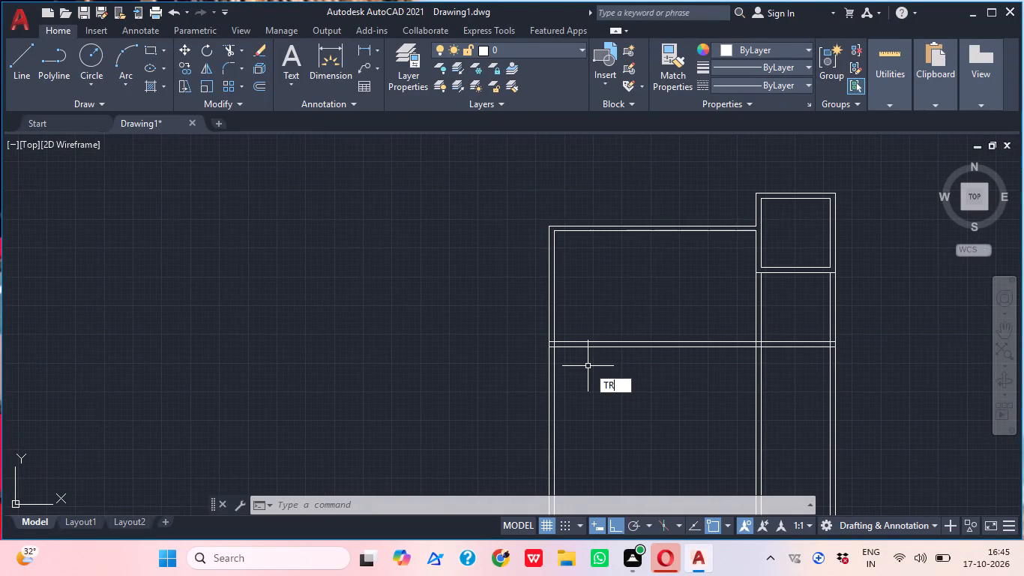
pyautogui.scroll(5, 561, 364)
pyautogui.click(528, 255)
pyautogui.click(483, 211)
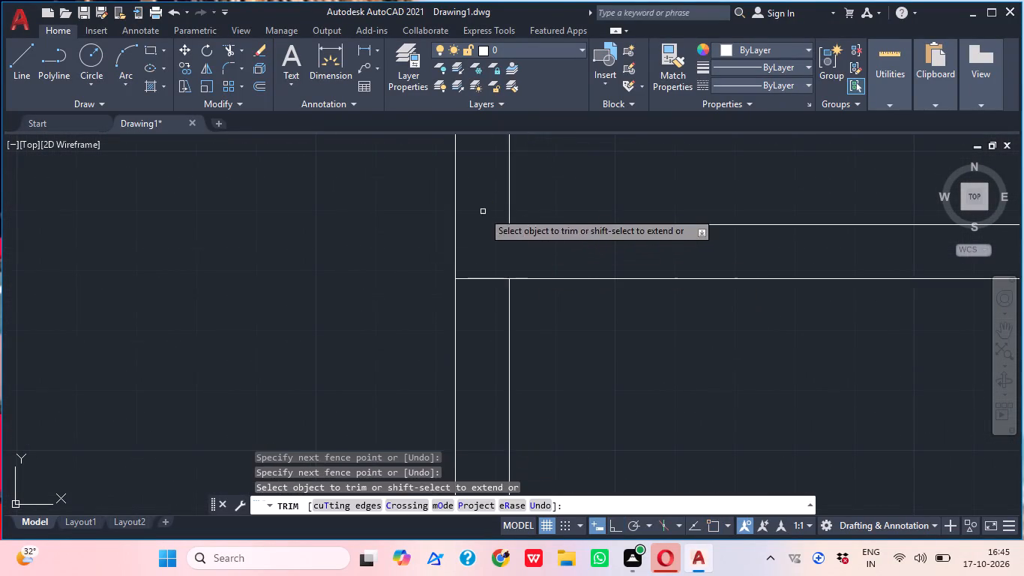
# Trim the inner face of the right outer wall and the horizontal wall's upper line at their junction.
pyautogui.scroll(-4, 483, 212)
pyautogui.moveTo(926, 259); pyautogui.dragTo(309, 352, button='middle')
pyautogui.moveTo(832, 272); pyautogui.dragTo(471, 346, button='middle')
pyautogui.scroll(2, 594, 313)
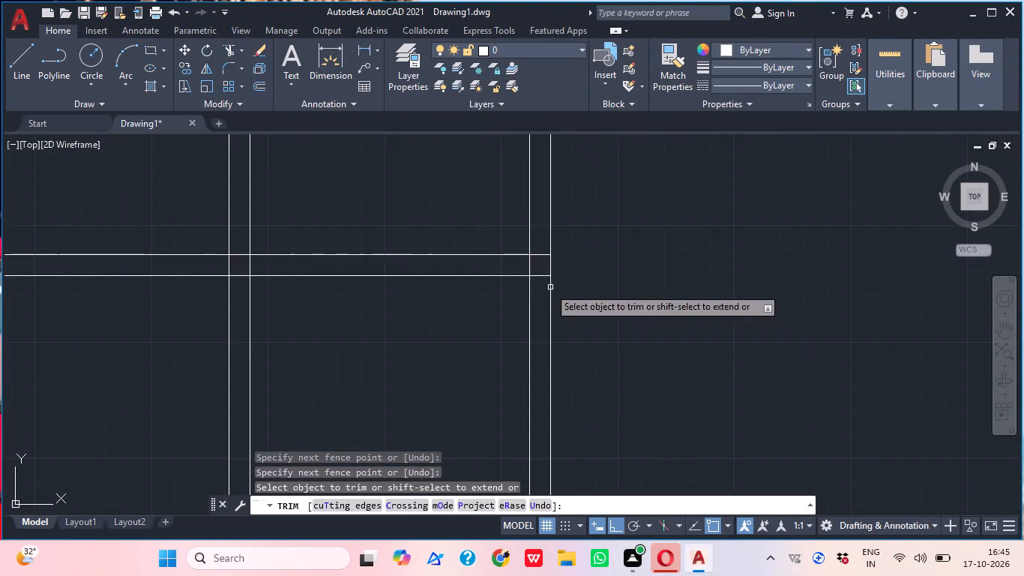
pyautogui.scroll(2, 520, 272)
pyautogui.click(539, 238)
pyautogui.click(569, 217)
# Trim the middle vertical wall's lines inside the horizontal wall, and the horizontal wall's upper line between them.
pyautogui.scroll(-3, 622, 245)
pyautogui.scroll(3, 487, 242)
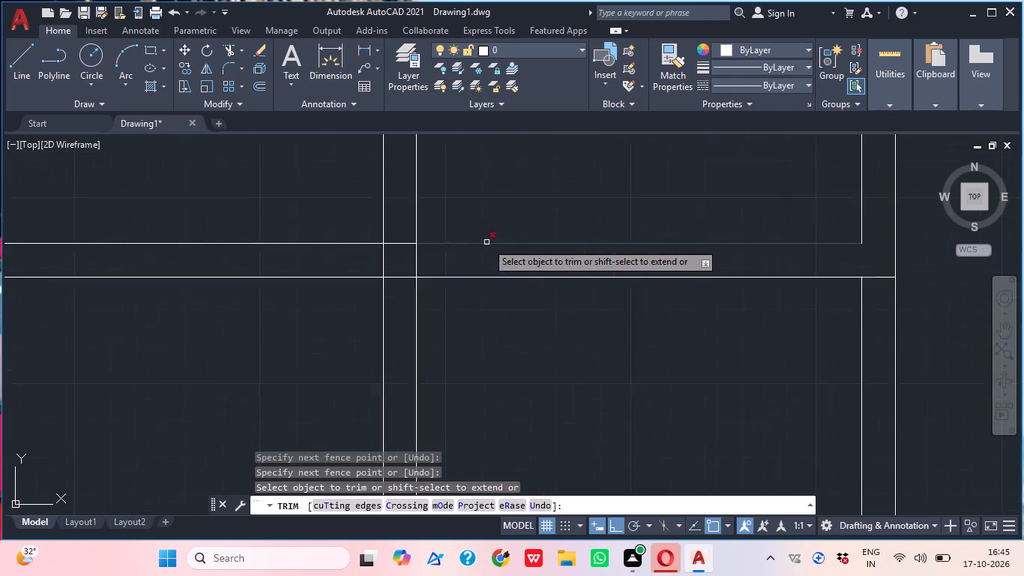
pyautogui.click(381, 256)
pyautogui.click(293, 270)
pyautogui.click(358, 258)
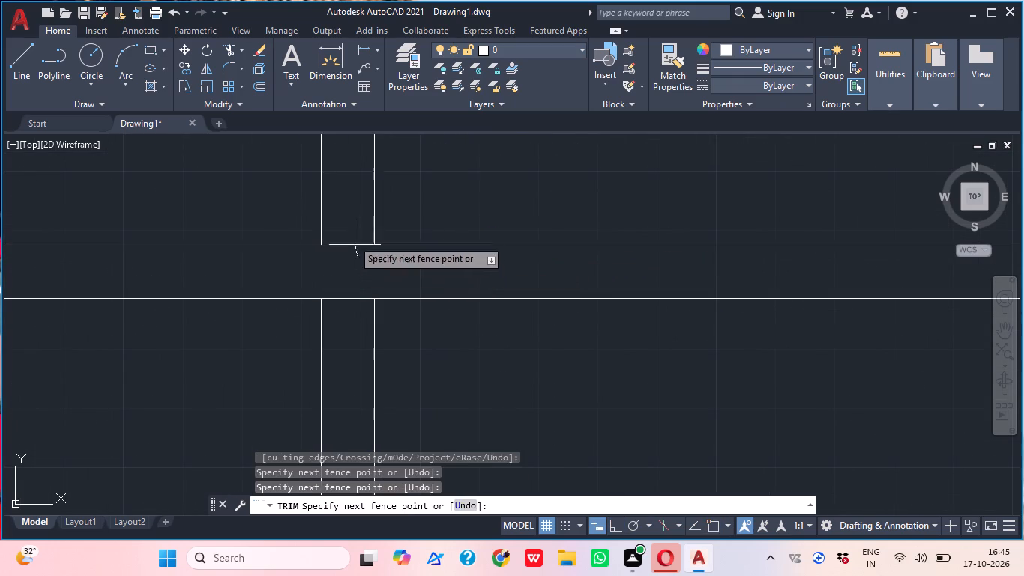
pyautogui.click(352, 238)
pyautogui.press('Escape')
pyautogui.scroll(-5, 373, 246)
pyautogui.moveTo(451, 271); pyautogui.dragTo(514, 372, button='middle')
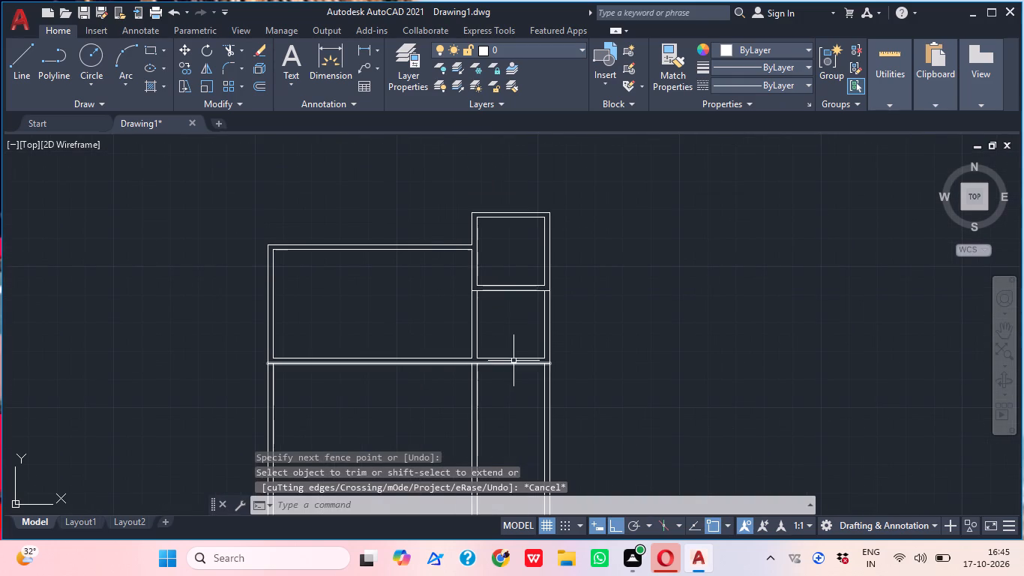
pyautogui.press('Escape')
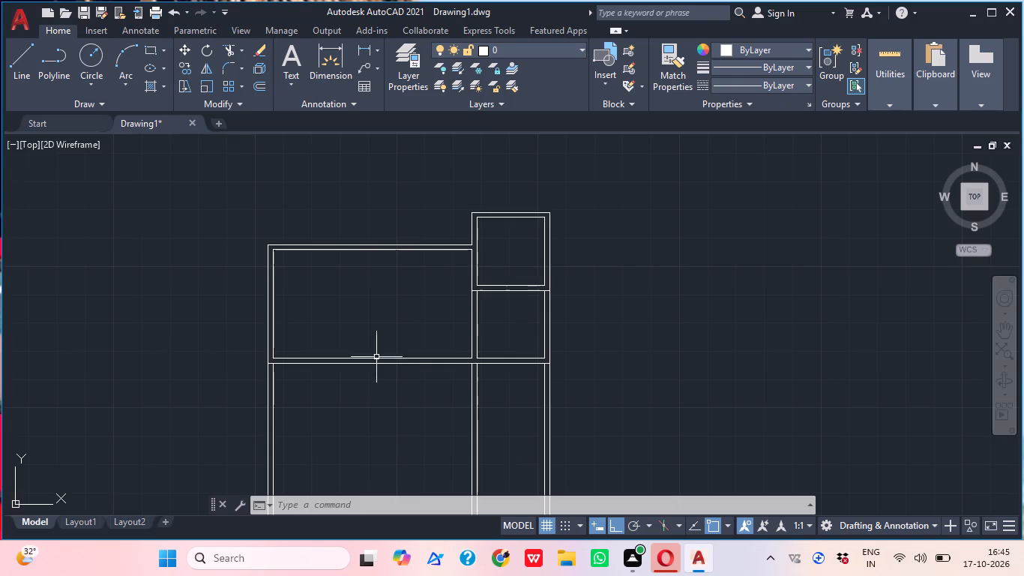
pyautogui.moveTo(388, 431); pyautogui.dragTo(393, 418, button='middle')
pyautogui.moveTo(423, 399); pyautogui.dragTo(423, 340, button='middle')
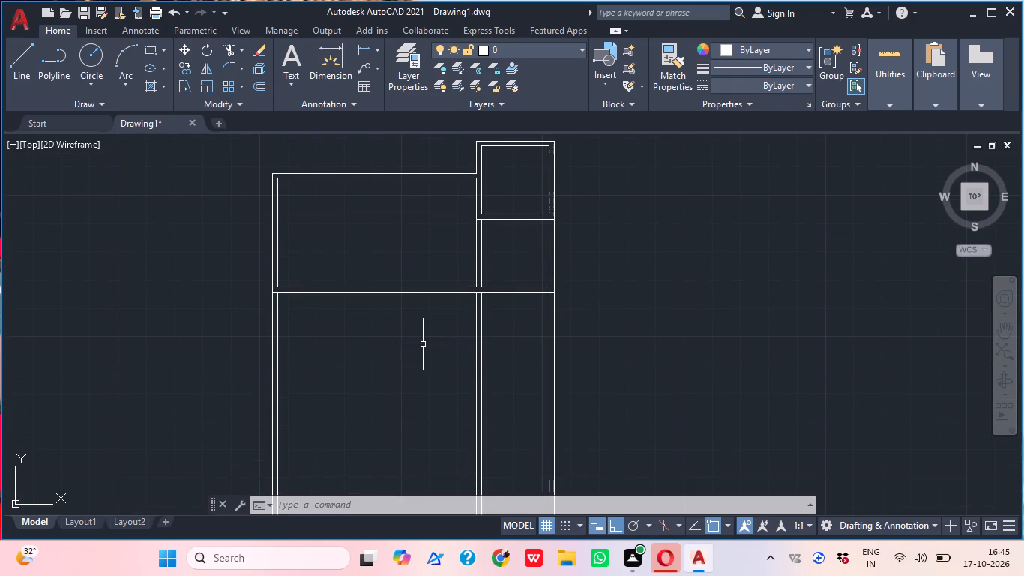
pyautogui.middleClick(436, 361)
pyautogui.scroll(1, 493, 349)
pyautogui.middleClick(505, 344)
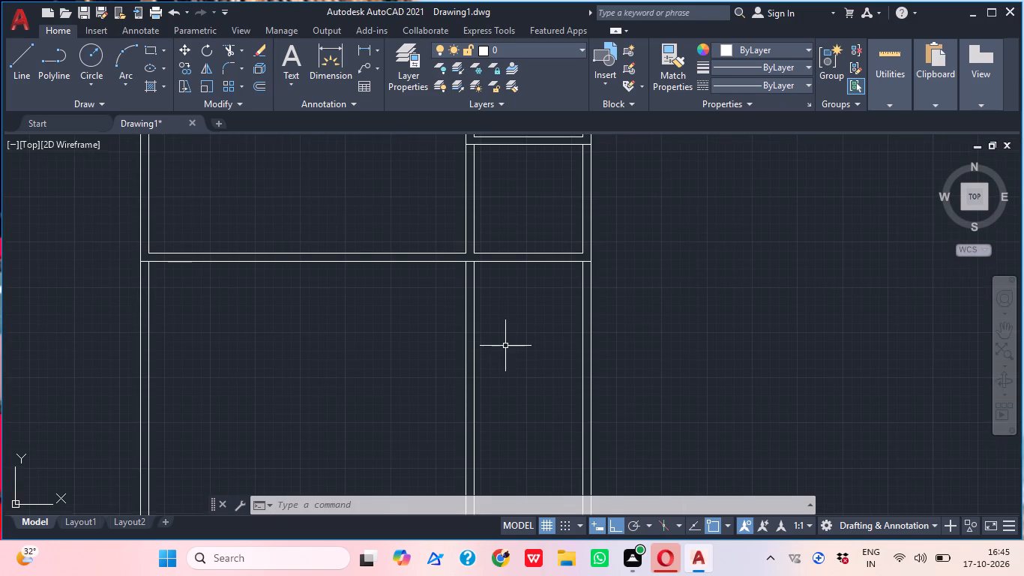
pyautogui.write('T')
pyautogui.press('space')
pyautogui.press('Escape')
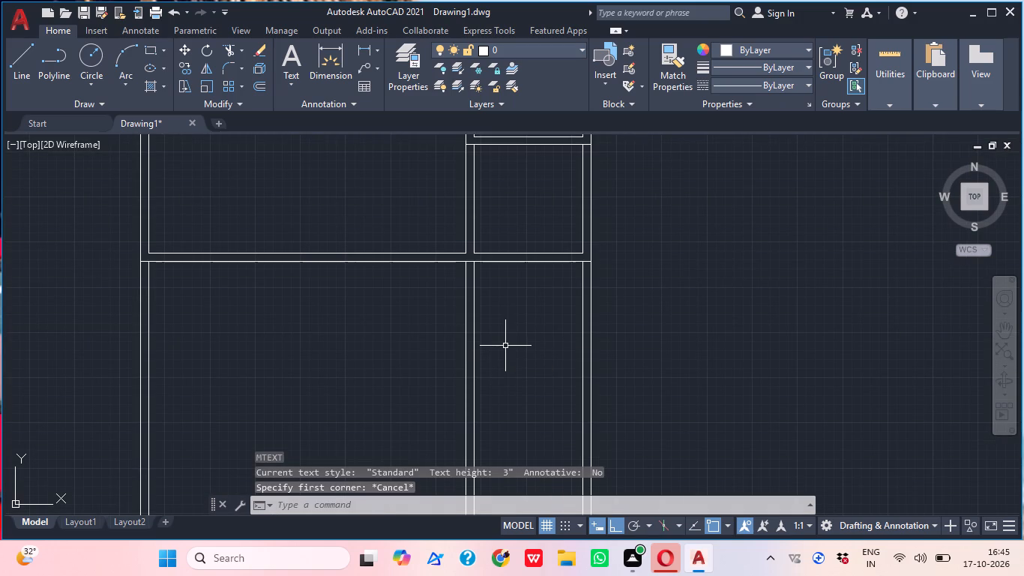
# Trim the horizontal wall's lower line between the two faces of the middle vertical wall to open the crossing.
pyautogui.write('TR')
pyautogui.press('space')
pyautogui.scroll(2, 479, 241)
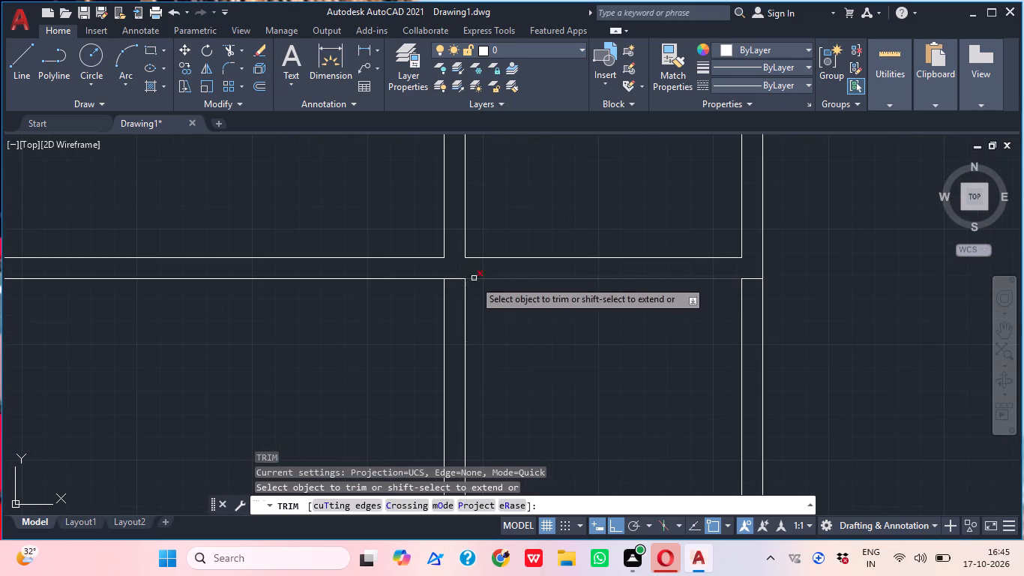
pyautogui.click(455, 282)
pyautogui.click(455, 258)
pyautogui.press('Escape')
pyautogui.scroll(-1, 515, 284)
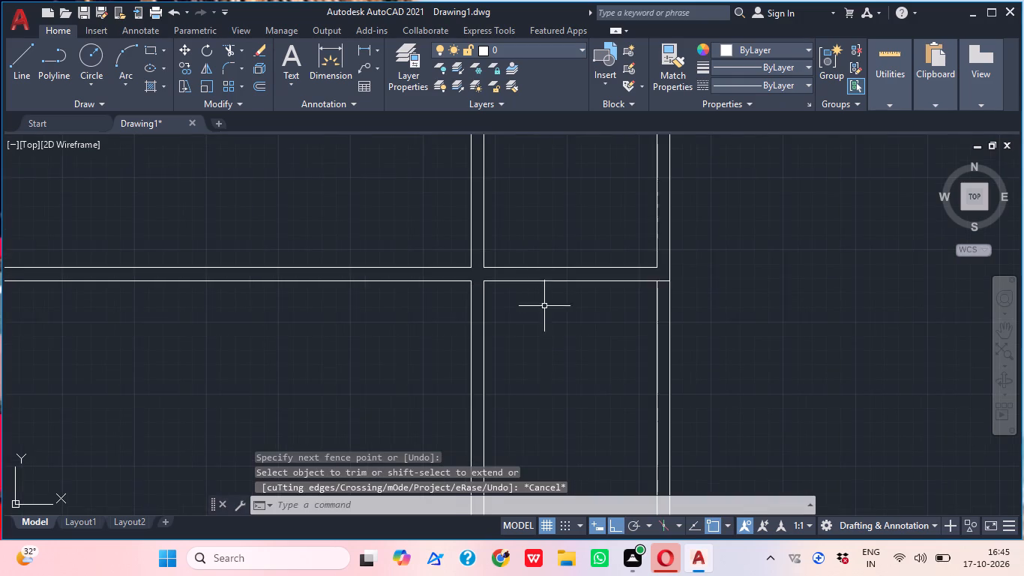
# Trim the horizontal wall's lower line inside the right outer wall to clean up that junction.
pyautogui.moveTo(546, 308); pyautogui.dragTo(522, 286, button='middle')
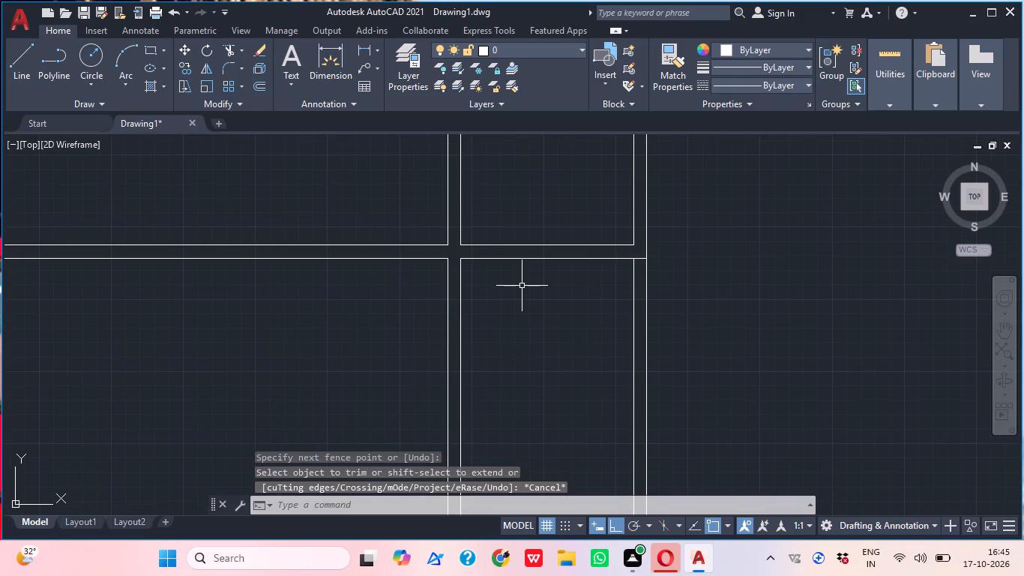
pyautogui.scroll(-1, 660, 349)
pyautogui.middleClick(657, 349)
pyautogui.press('t')
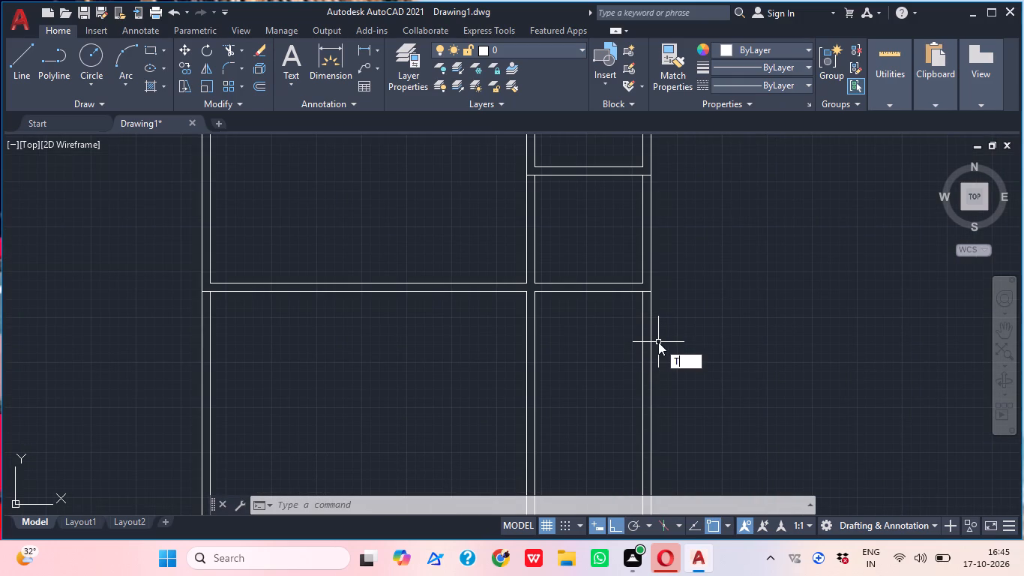
pyautogui.press('r')
pyautogui.press('space')
pyautogui.scroll(3, 676, 275)
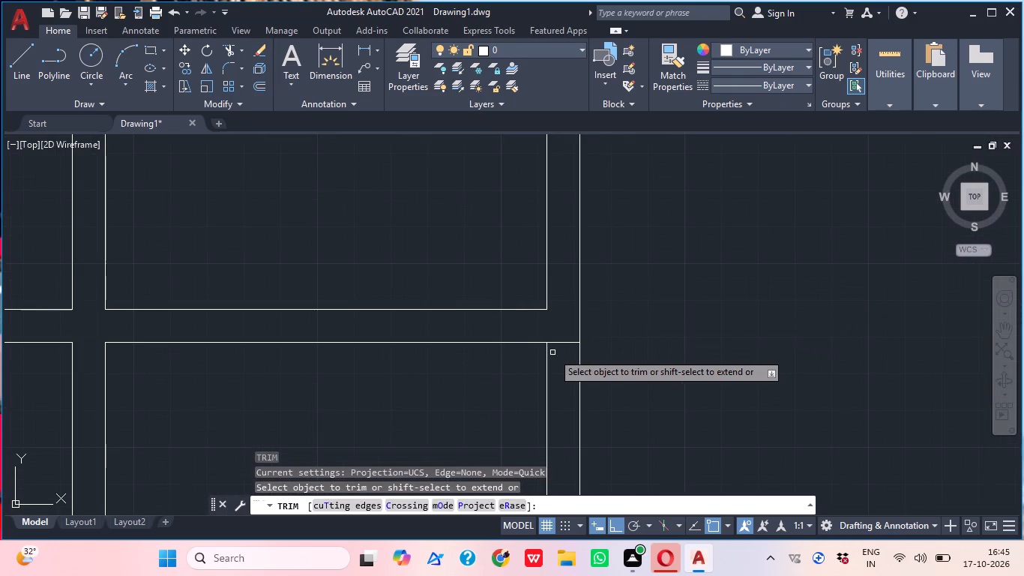
pyautogui.click(558, 352)
pyautogui.click(560, 340)
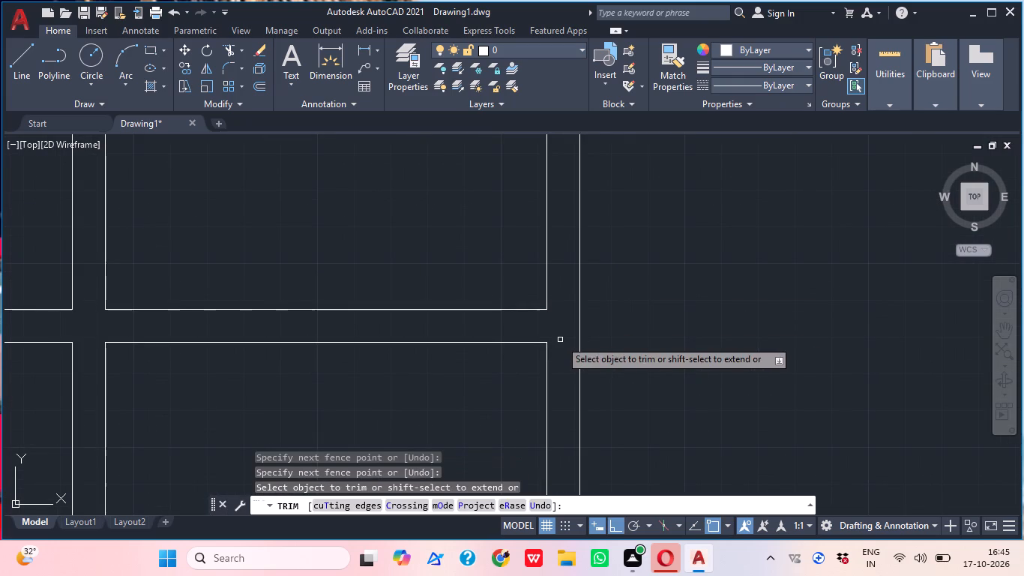
pyautogui.press('Escape')
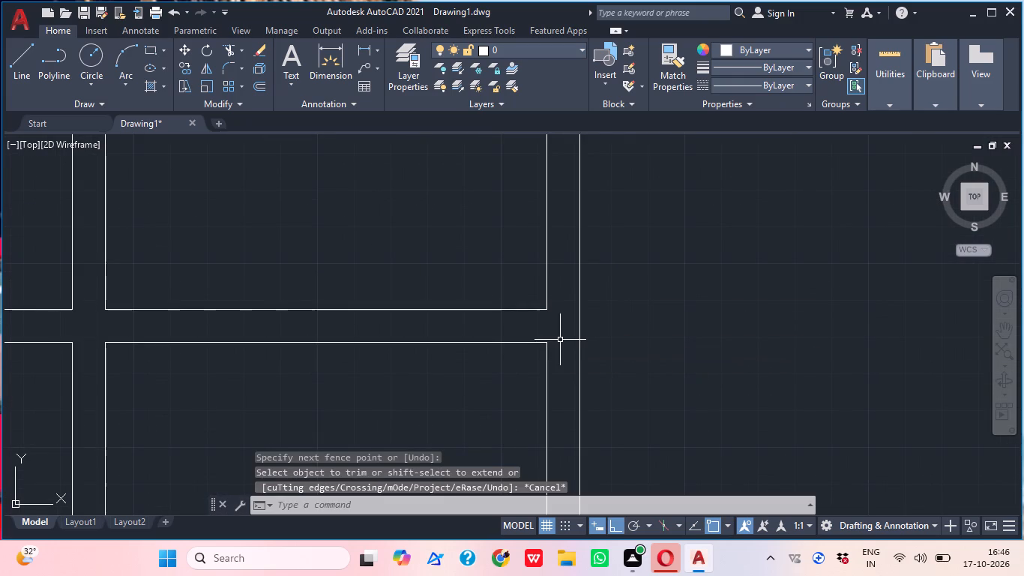
# Offset the horizontal wall's lower line 5' downward in the narrow right-hand bay.
pyautogui.scroll(-1, 649, 323)
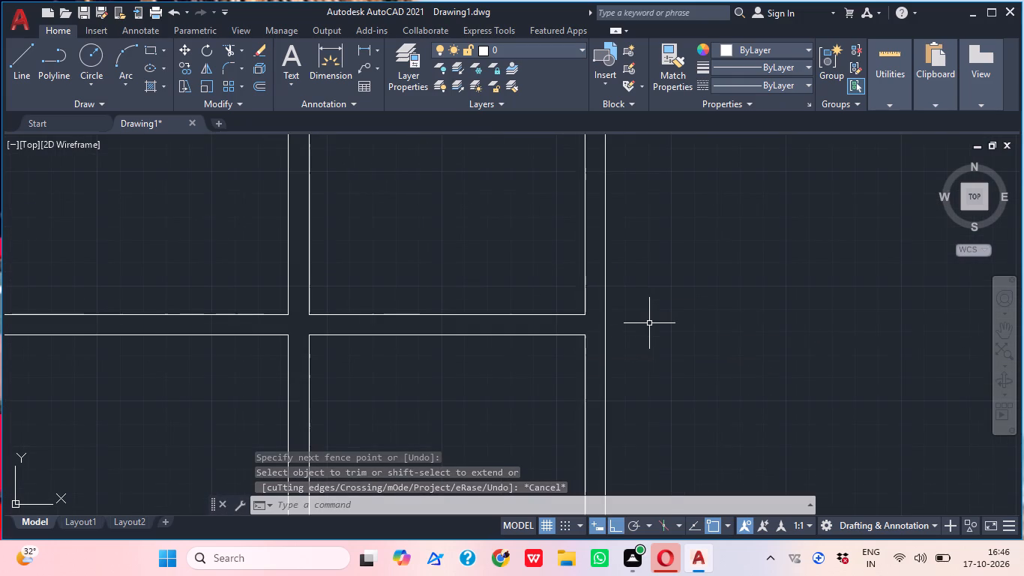
pyautogui.scroll(-3, 665, 323)
pyautogui.moveTo(678, 328); pyautogui.dragTo(691, 346, button='middle')
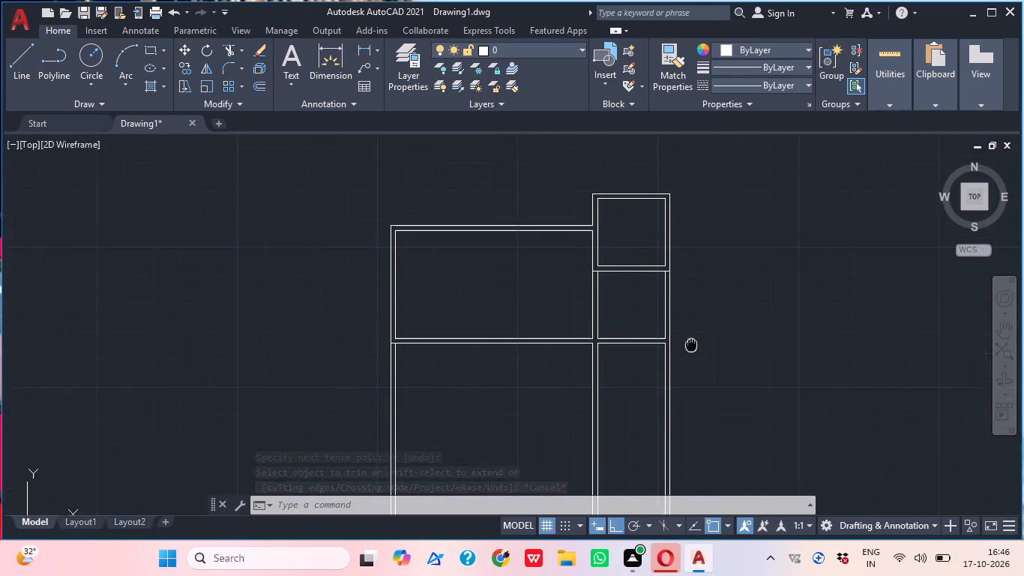
pyautogui.moveTo(691, 346); pyautogui.dragTo(693, 348, button='middle')
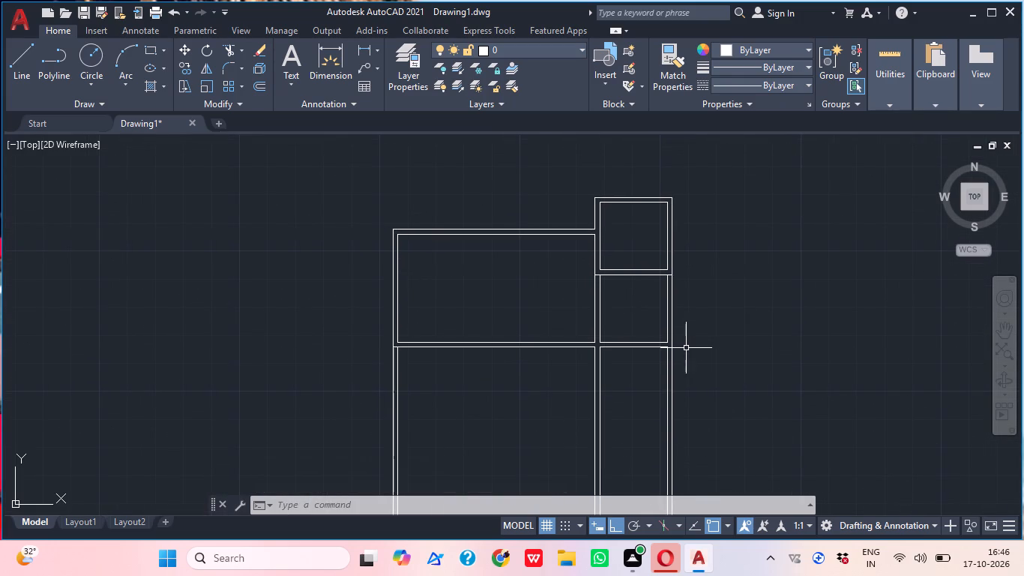
pyautogui.moveTo(674, 387); pyautogui.dragTo(690, 345, button='middle')
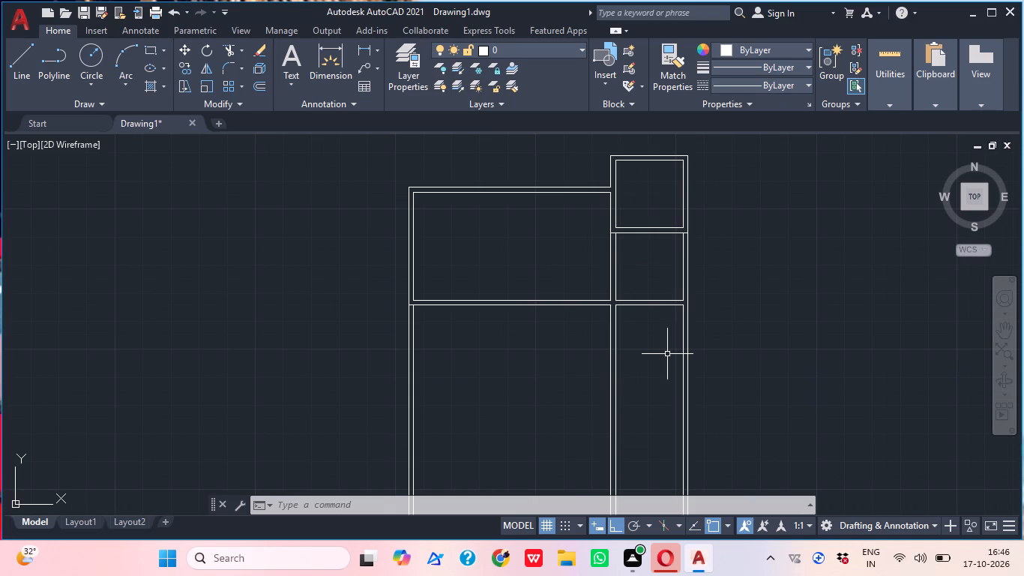
pyautogui.middleClick(661, 353)
pyautogui.write('O')
pyautogui.press('space')
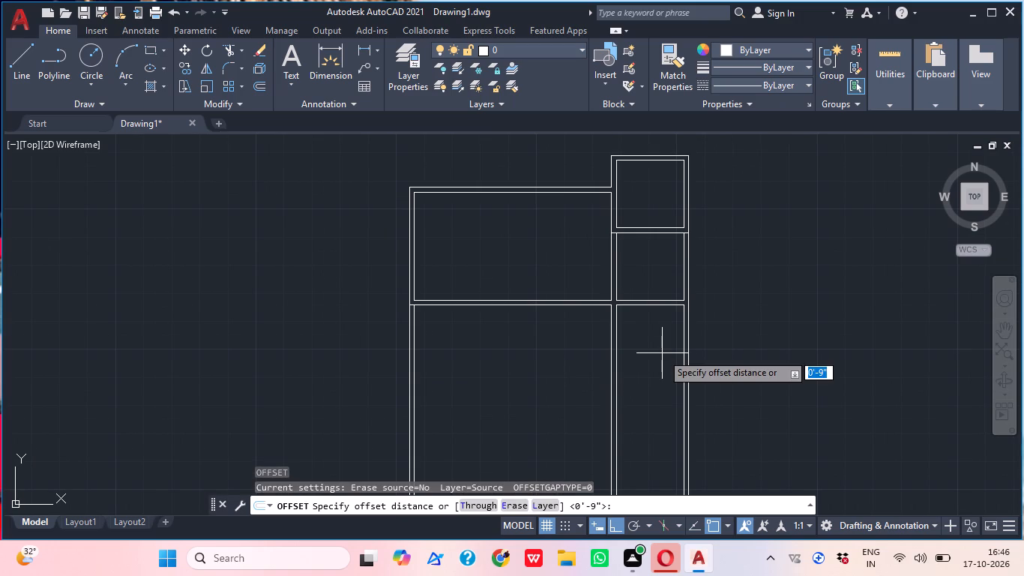
pyautogui.write("5'")
pyautogui.press('Return')
pyautogui.scroll(2, 665, 325)
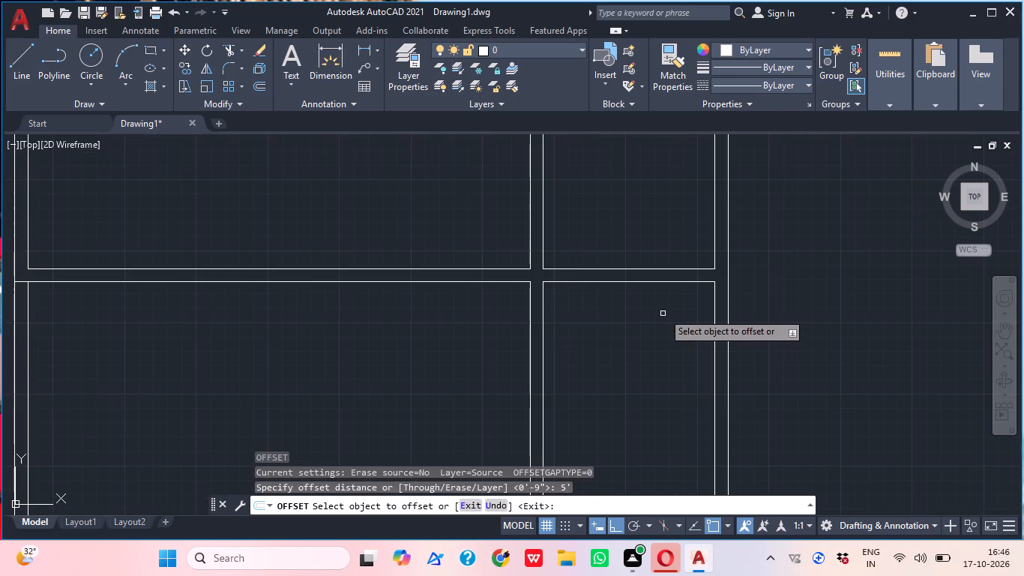
pyautogui.click(657, 283)
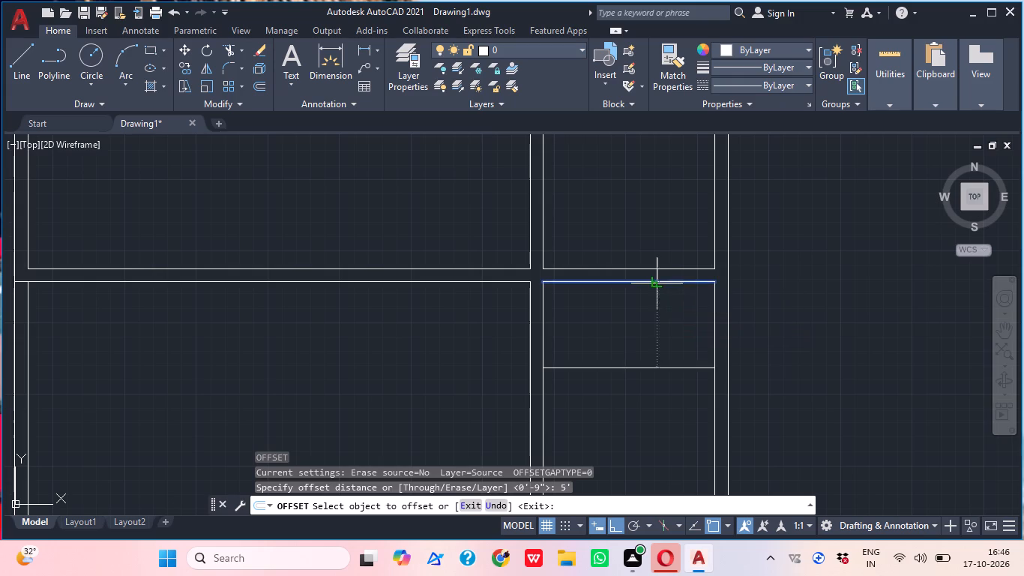
pyautogui.click(636, 369)
pyautogui.press('space')
# Offset the new horizontal line in the right-hand bay 9" downward to give the cross wall its thickness.
pyautogui.press('space')
pyautogui.write('9"')
pyautogui.press('Return')
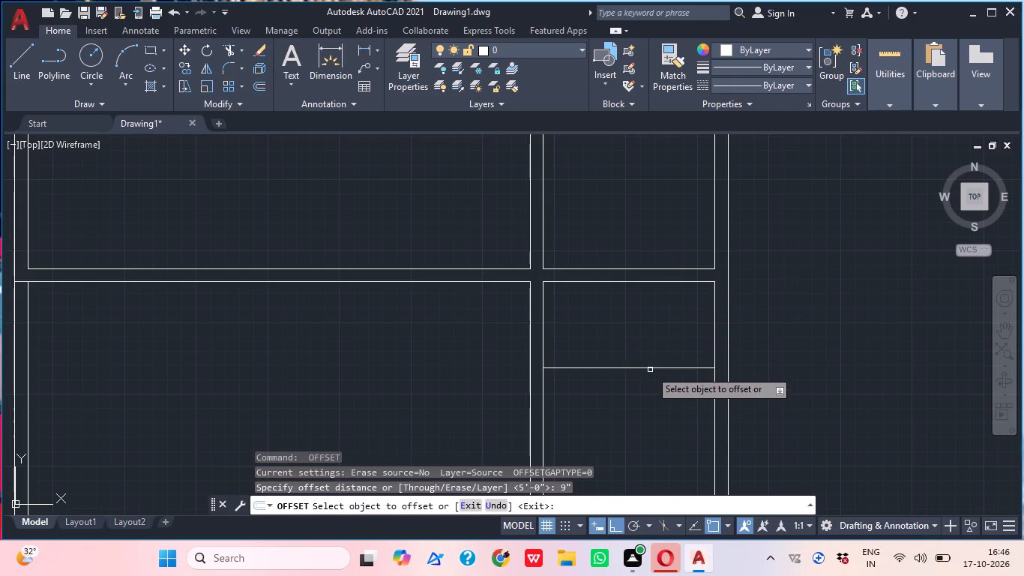
pyautogui.click(650, 370)
pyautogui.click(637, 424)
pyautogui.moveTo(669, 401); pyautogui.dragTo(687, 381, button='middle')
pyautogui.press('Escape')
# Trim the vertical wall lines between the new cross wall's two faces at both of its ends.
pyautogui.write('TR')
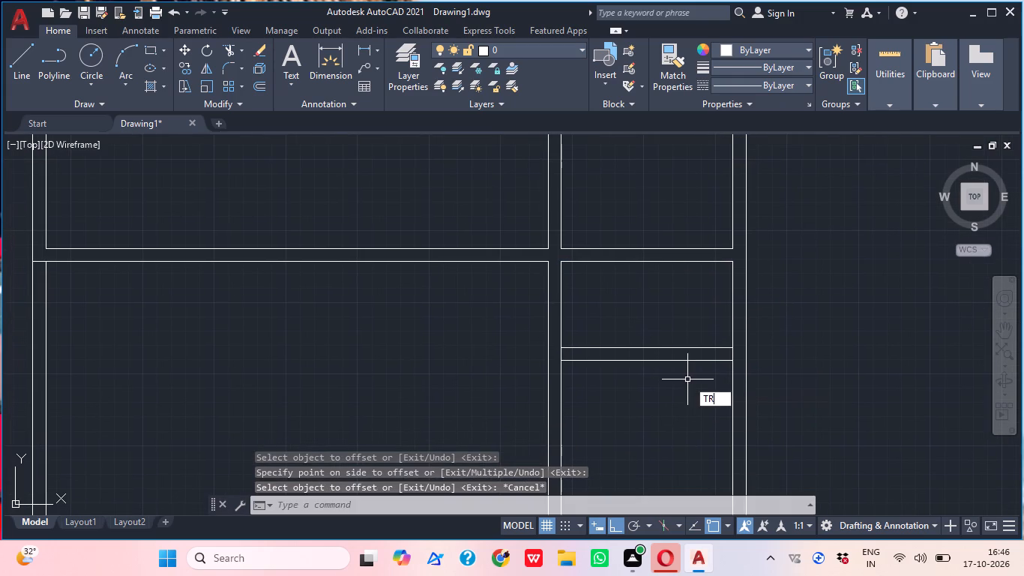
pyautogui.press('space')
pyautogui.scroll(3, 734, 346)
pyautogui.click(717, 377)
pyautogui.click(735, 372)
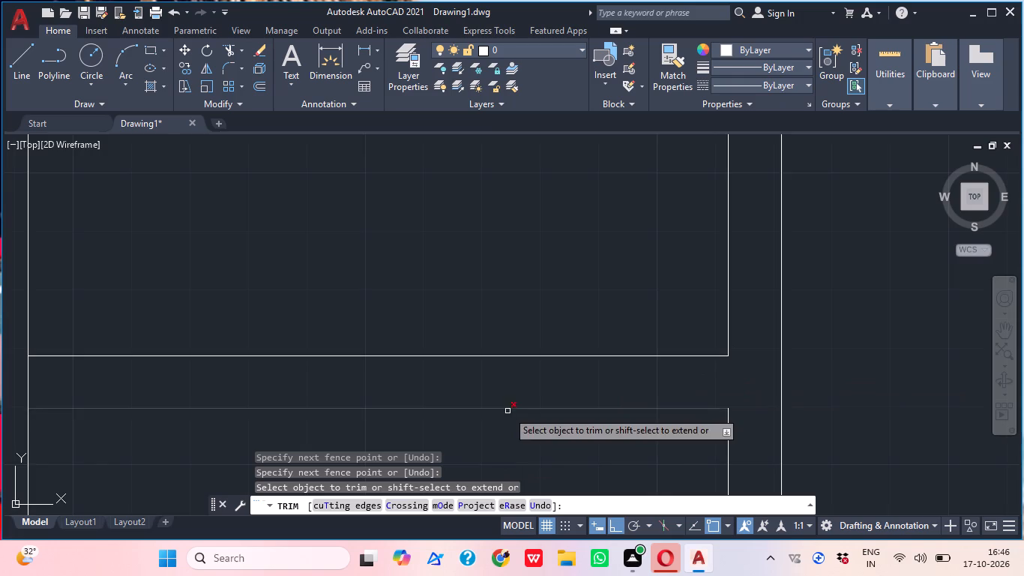
pyautogui.moveTo(610, 438); pyautogui.dragTo(729, 429, button='middle')
pyautogui.click(132, 382)
pyautogui.click(158, 382)
pyautogui.press('Escape')
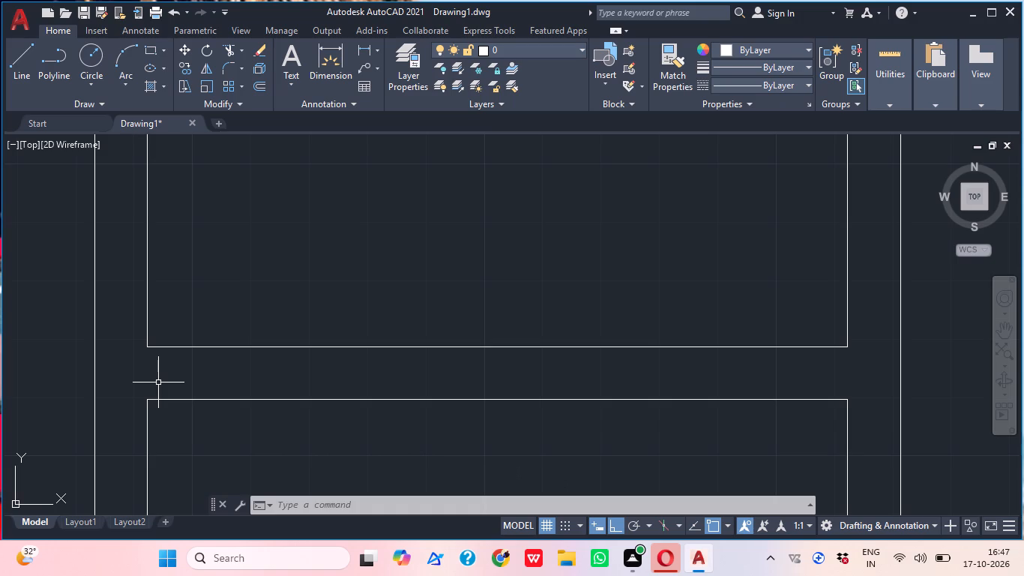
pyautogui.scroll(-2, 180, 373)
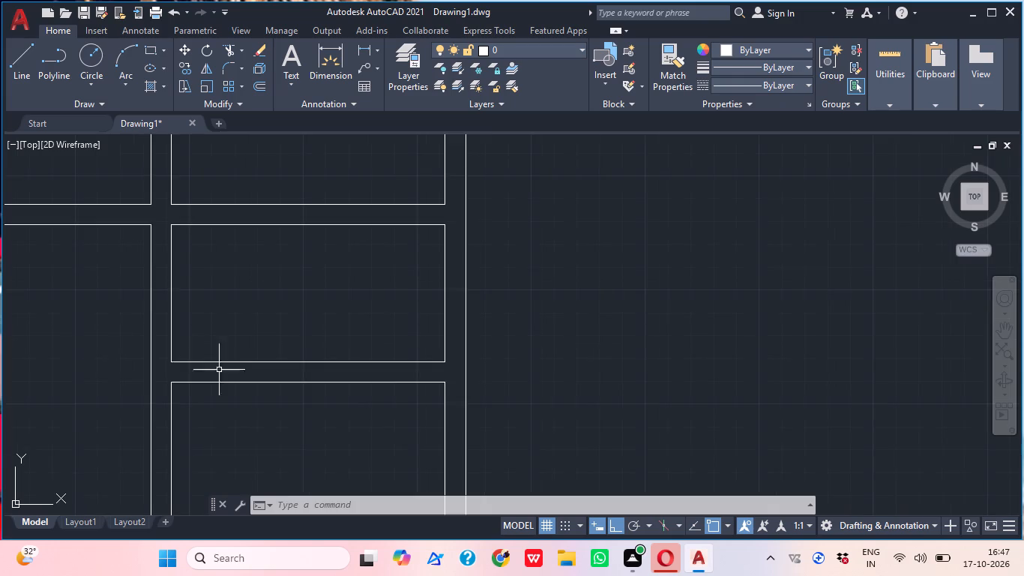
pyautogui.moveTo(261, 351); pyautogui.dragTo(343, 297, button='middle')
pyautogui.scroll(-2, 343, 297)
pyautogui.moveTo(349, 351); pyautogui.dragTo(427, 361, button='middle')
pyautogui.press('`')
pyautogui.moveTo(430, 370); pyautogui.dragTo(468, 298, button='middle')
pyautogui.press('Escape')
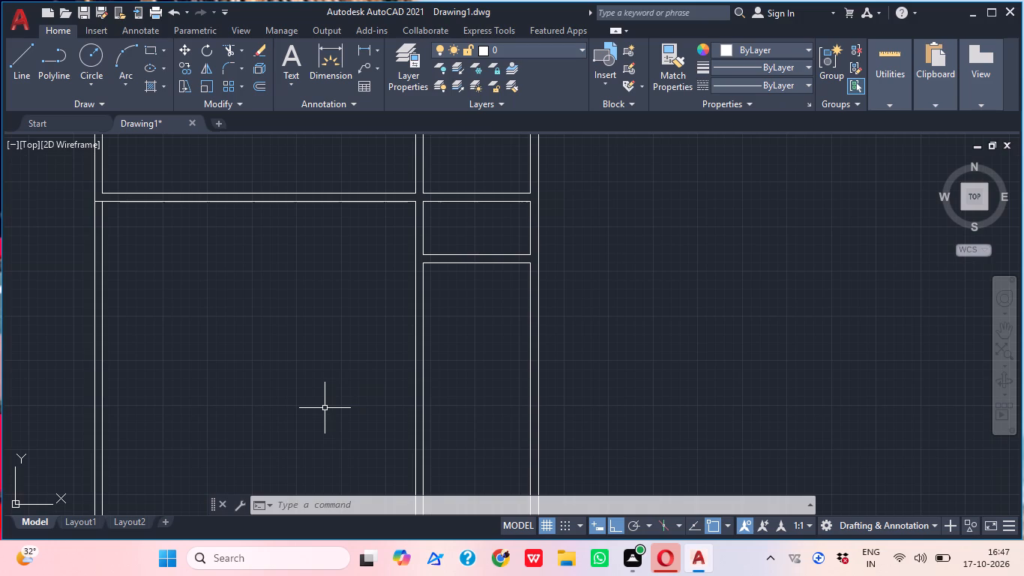
# Offset the interior vertical wall's right line 8'5" to the right, below the cross wall in the narrow right-hand bay.
pyautogui.moveTo(432, 387); pyautogui.dragTo(456, 424, button='middle')
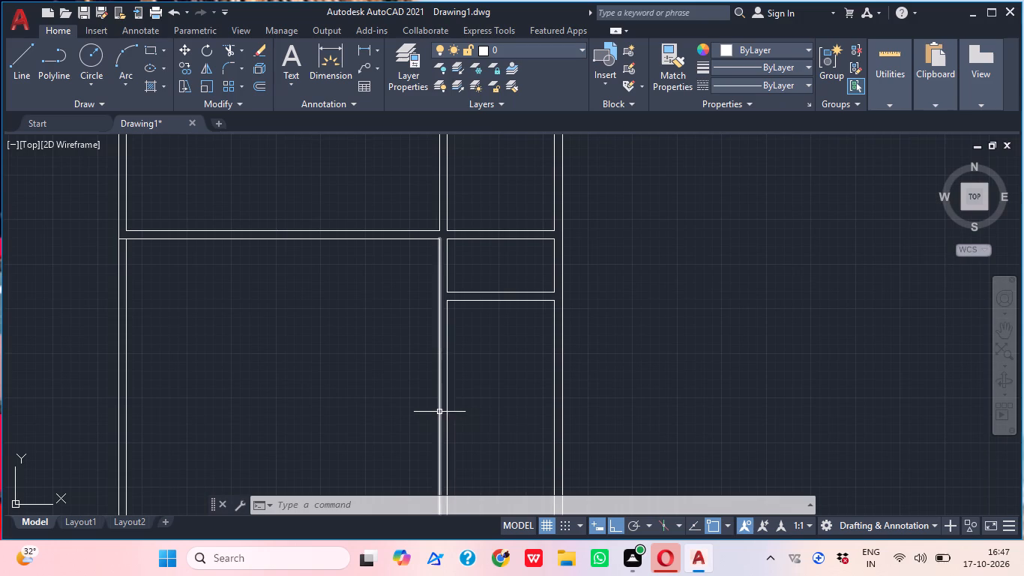
pyautogui.moveTo(486, 325); pyautogui.dragTo(505, 322, button='middle')
pyautogui.middleClick(517, 320)
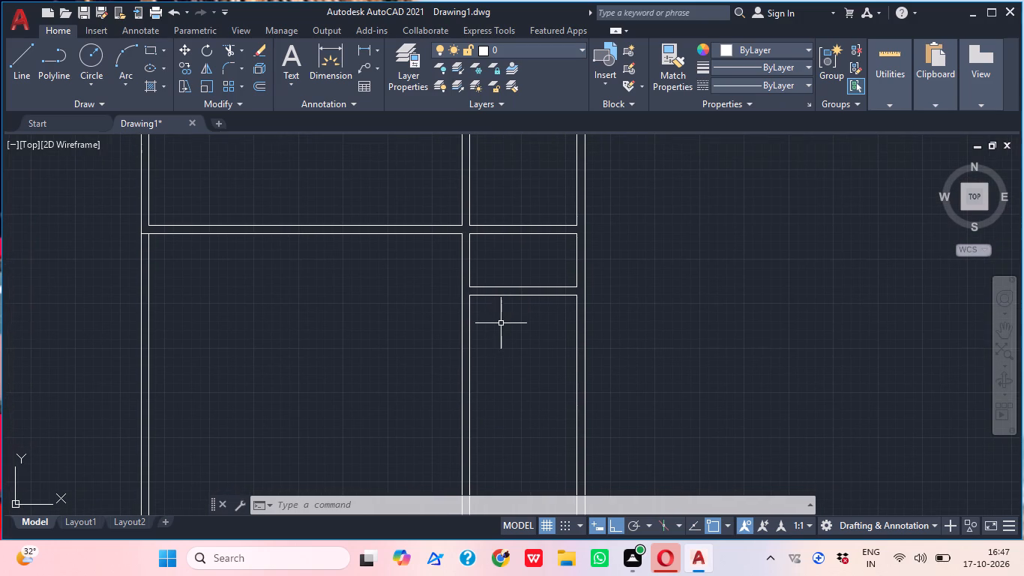
pyautogui.write('O')
pyautogui.press('space')
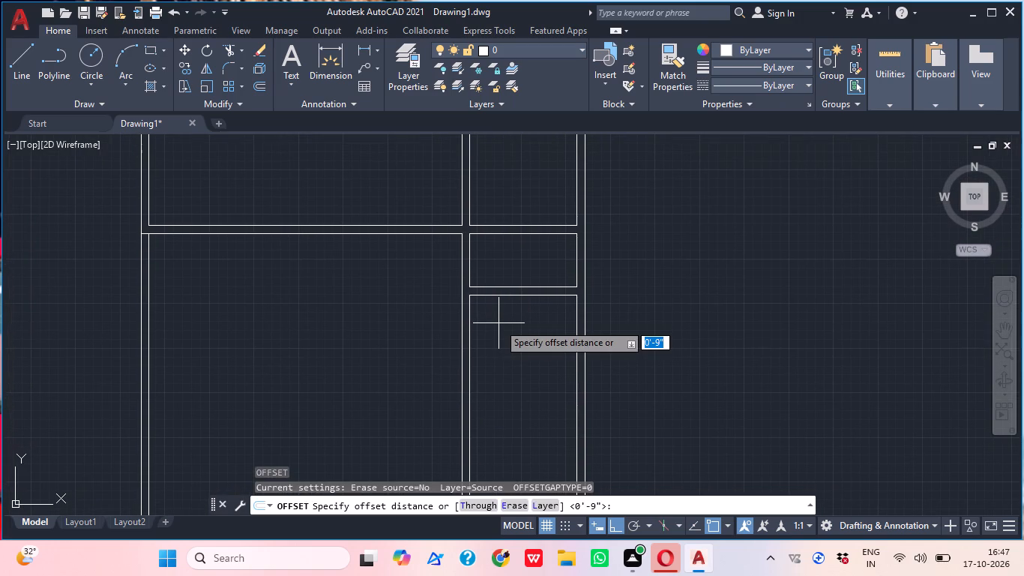
pyautogui.write("8'5")
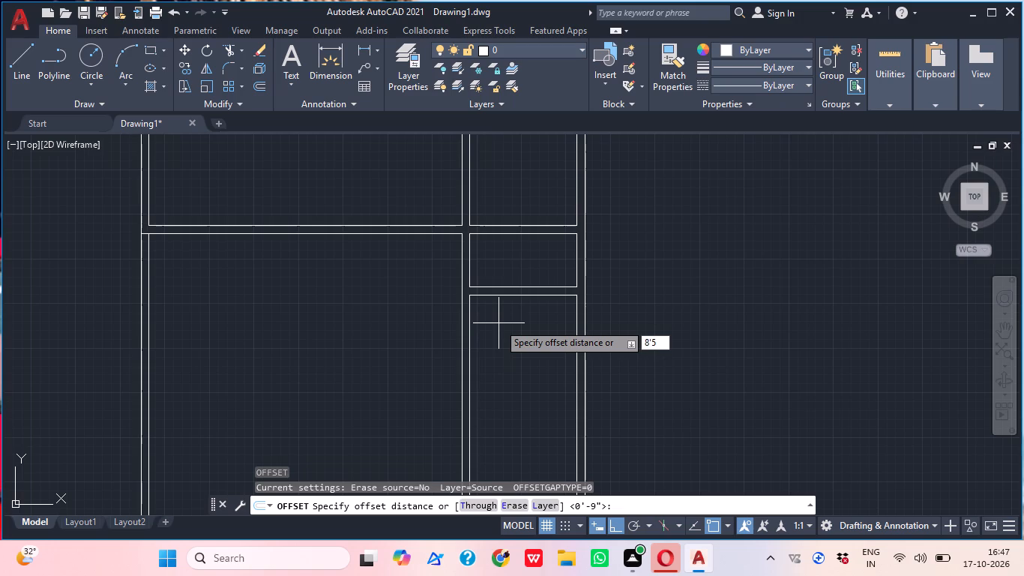
pyautogui.hotkey('shift', '"')
pyautogui.press('Return')
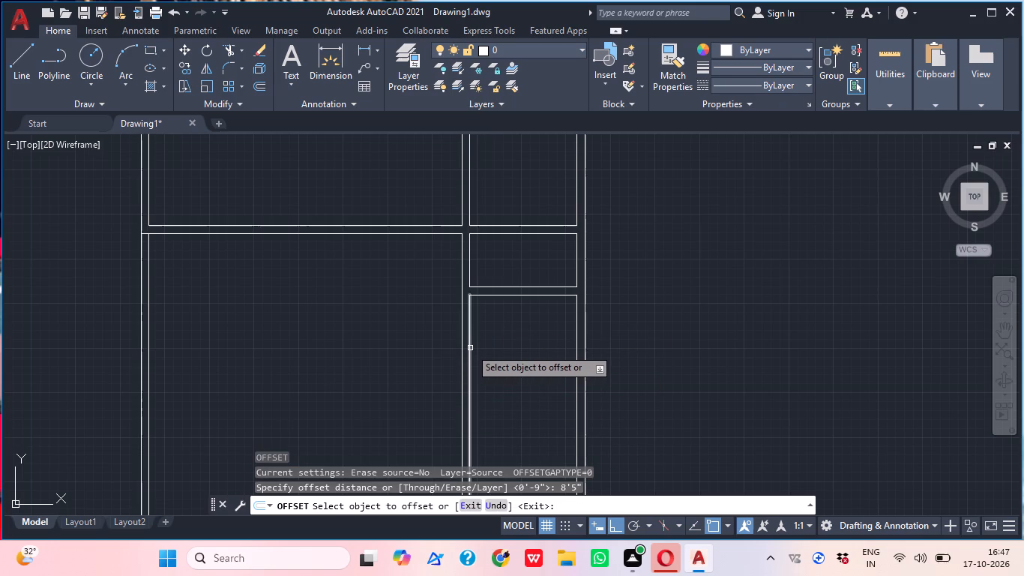
pyautogui.click(470, 348)
pyautogui.click(537, 341)
pyautogui.press('space')
# Offset the new vertical line 9" to the right to give the narrower bay's side wall its thickness.
pyautogui.press('space')
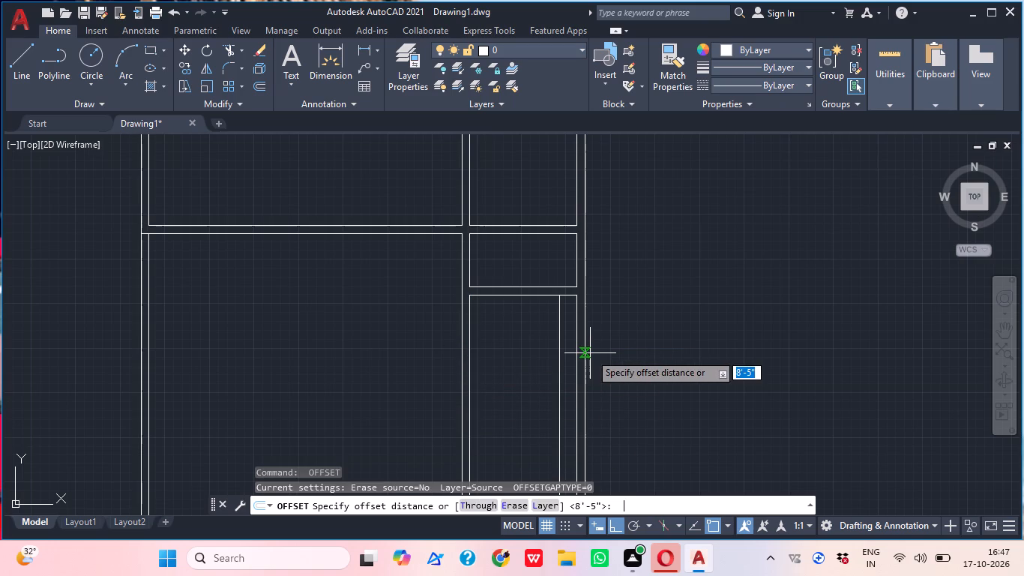
pyautogui.press('9')
pyautogui.hotkey('shift', '"')
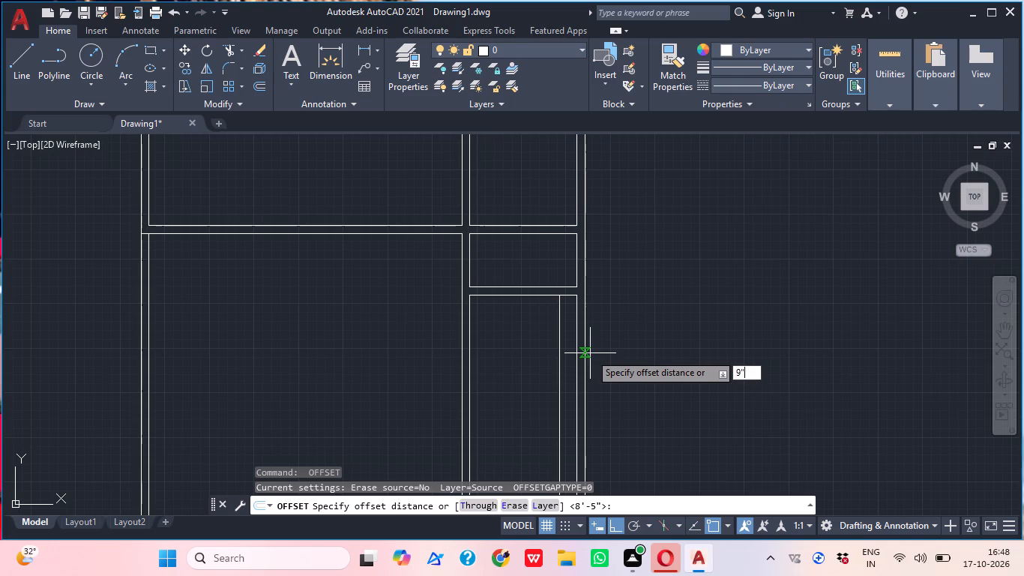
pyautogui.hotkey('shift', 'Return')
pyautogui.scroll(1, 567, 328)
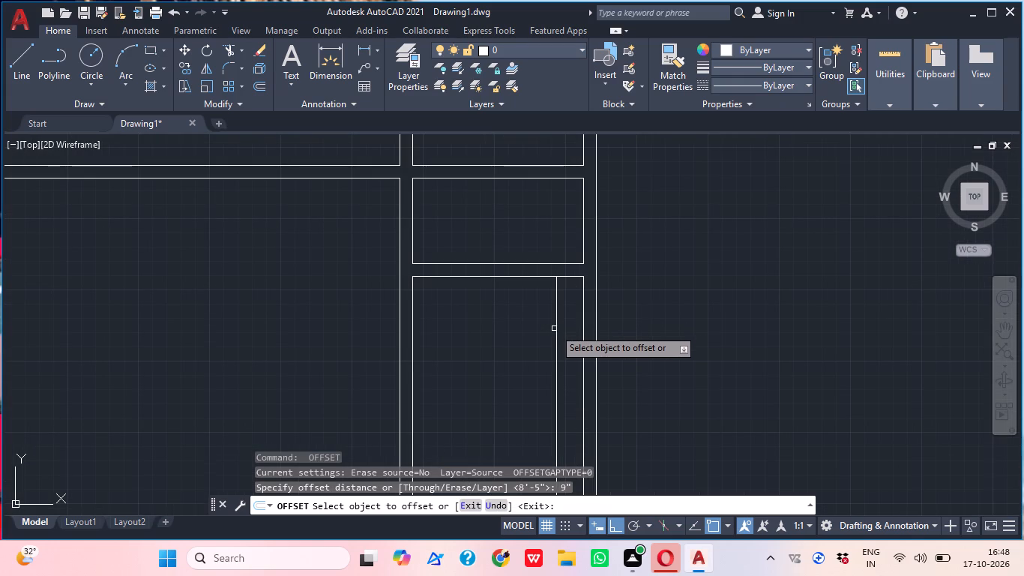
pyautogui.click(558, 331)
pyautogui.click(570, 338)
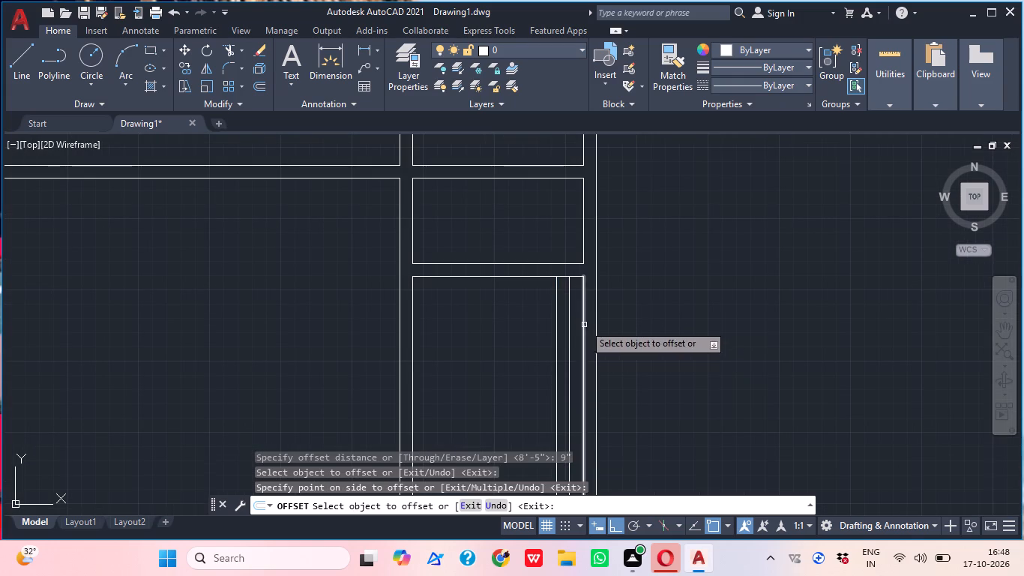
pyautogui.press('Escape')
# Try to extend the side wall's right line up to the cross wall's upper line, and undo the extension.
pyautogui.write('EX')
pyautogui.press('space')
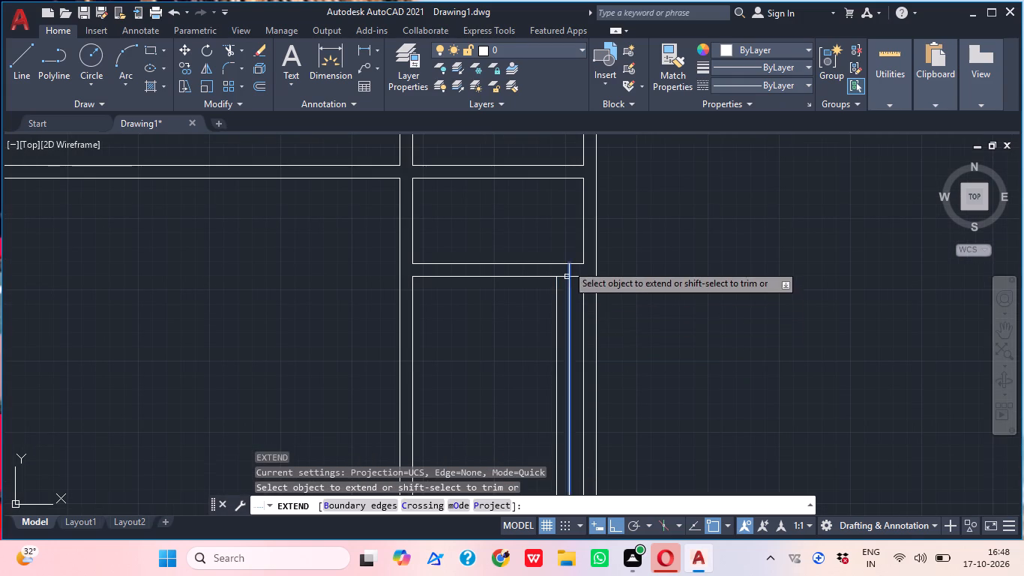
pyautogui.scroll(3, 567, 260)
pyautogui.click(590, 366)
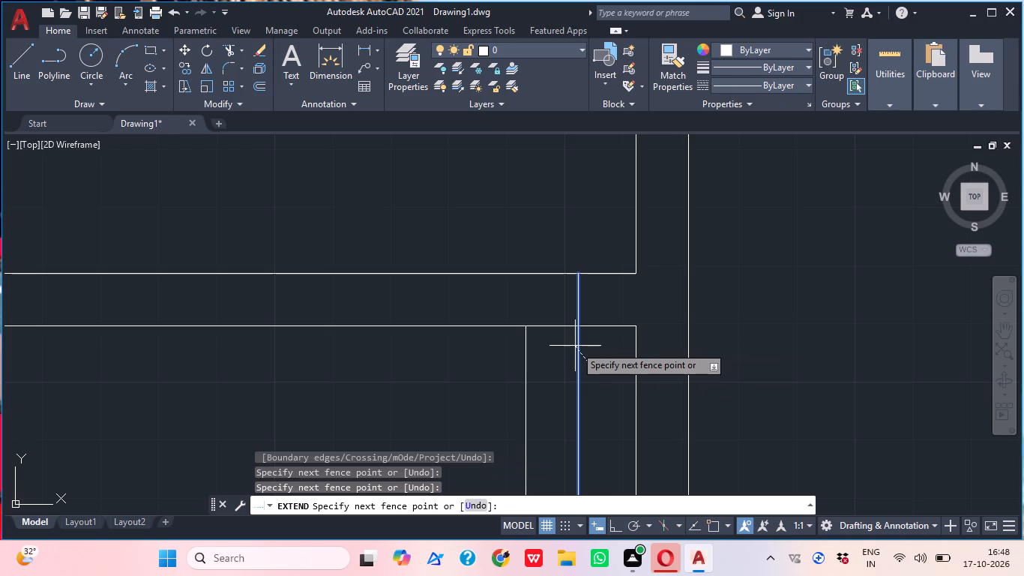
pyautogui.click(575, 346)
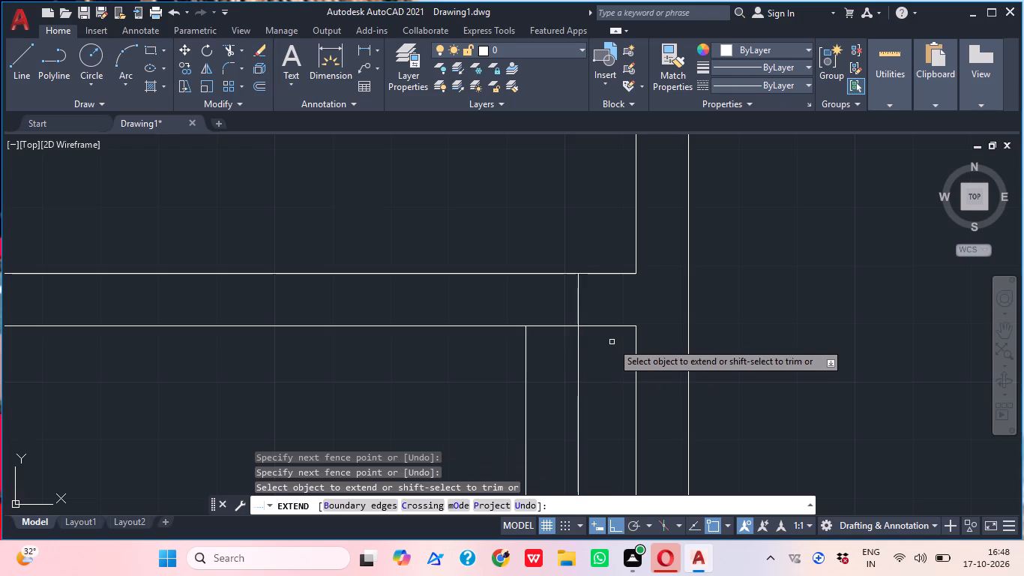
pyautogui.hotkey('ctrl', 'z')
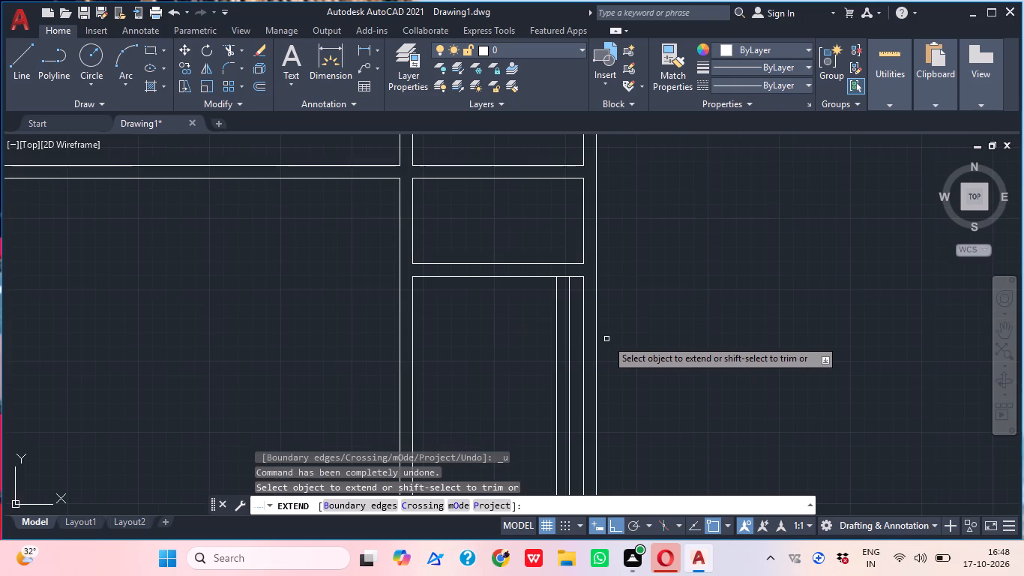
# Extend the cross wall's lower line to the right until it meets the outer wall's outer face.
pyautogui.scroll(2, 591, 264)
pyautogui.moveTo(581, 315); pyautogui.dragTo(594, 316, button='middle')
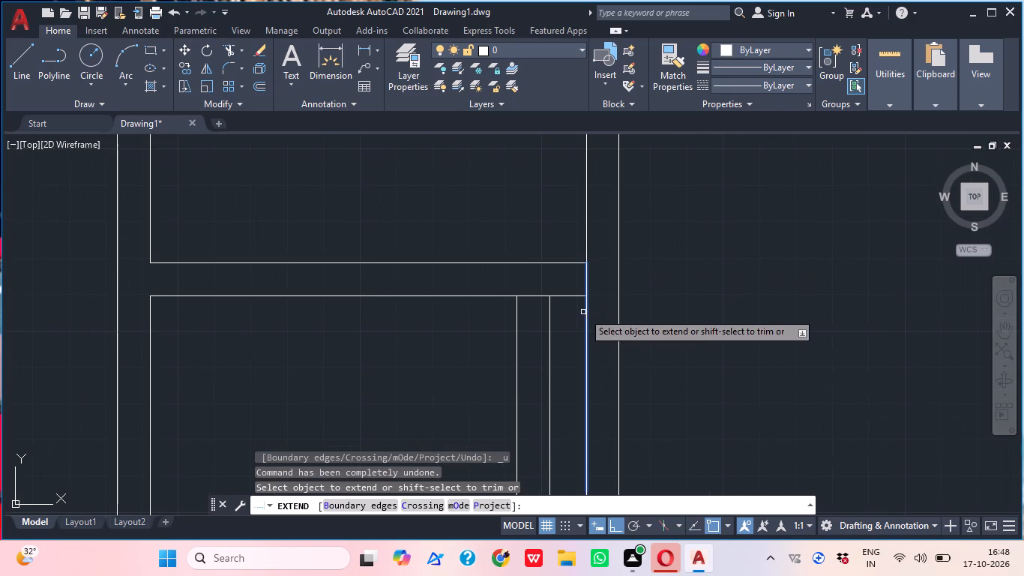
pyautogui.scroll(2, 561, 275)
pyautogui.click(550, 332)
pyautogui.click(576, 322)
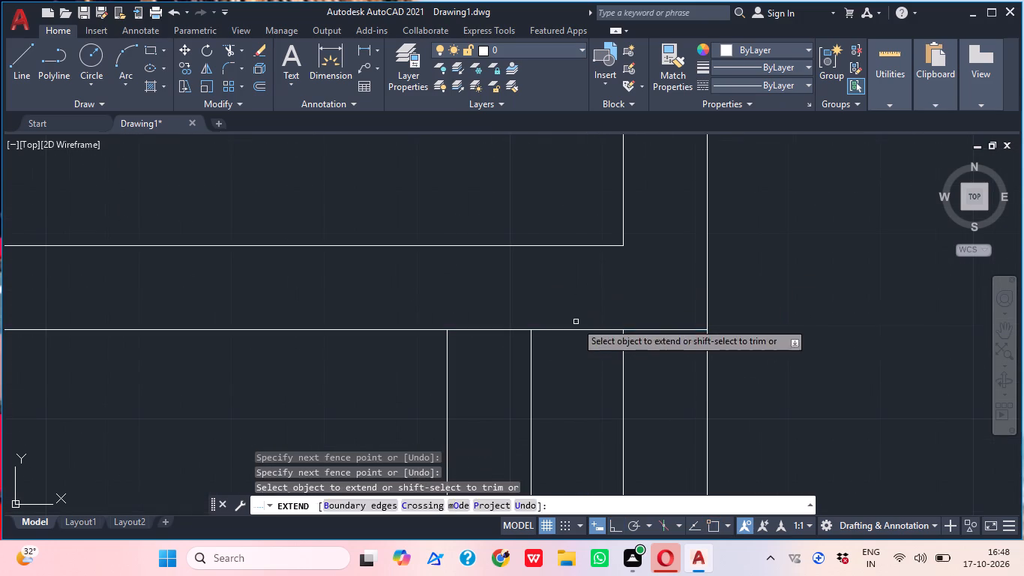
pyautogui.press('Escape')
# Trim away both lines of the old right outer wall below the extended cross wall line.
pyautogui.scroll(-3, 633, 348)
pyautogui.moveTo(633, 380); pyautogui.dragTo(642, 328, button='middle')
pyautogui.press('t')
pyautogui.write('R')
pyautogui.press('space')
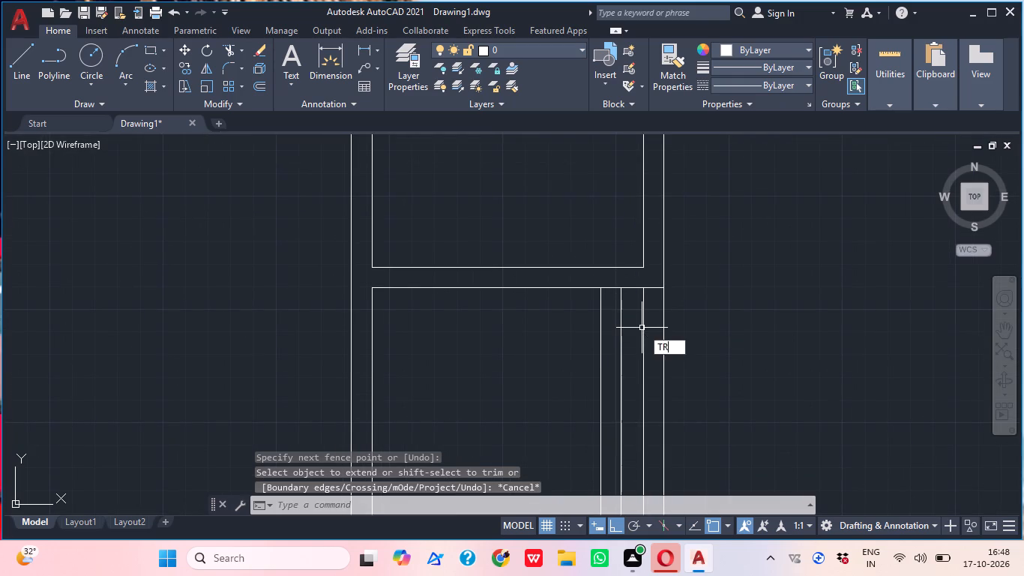
pyautogui.click(639, 336)
pyautogui.click(682, 337)
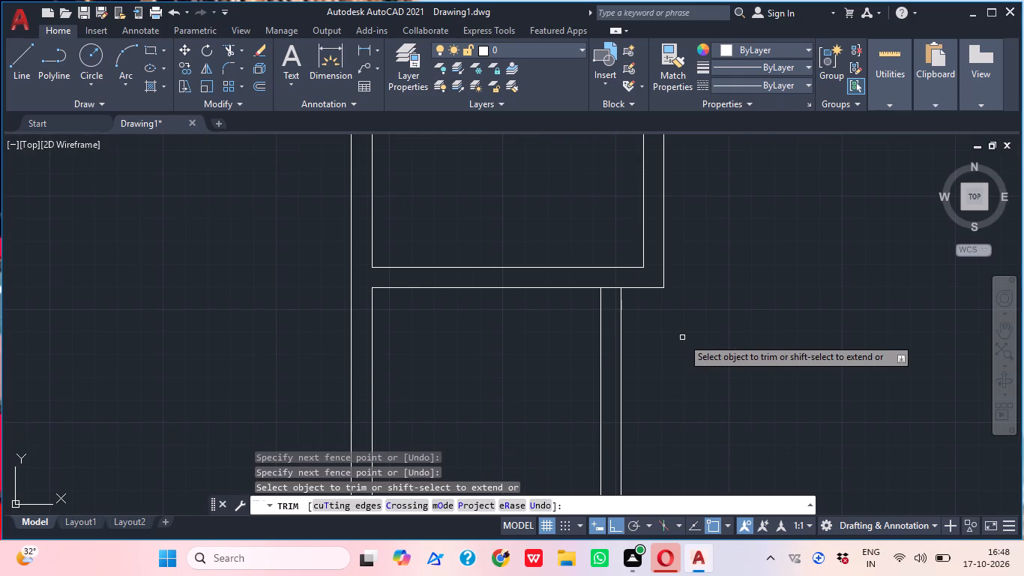
pyautogui.press('Escape')
# Trim the cross wall's lower line between the two faces of the new vertical side wall.
pyautogui.write('TR')
pyautogui.press('space')
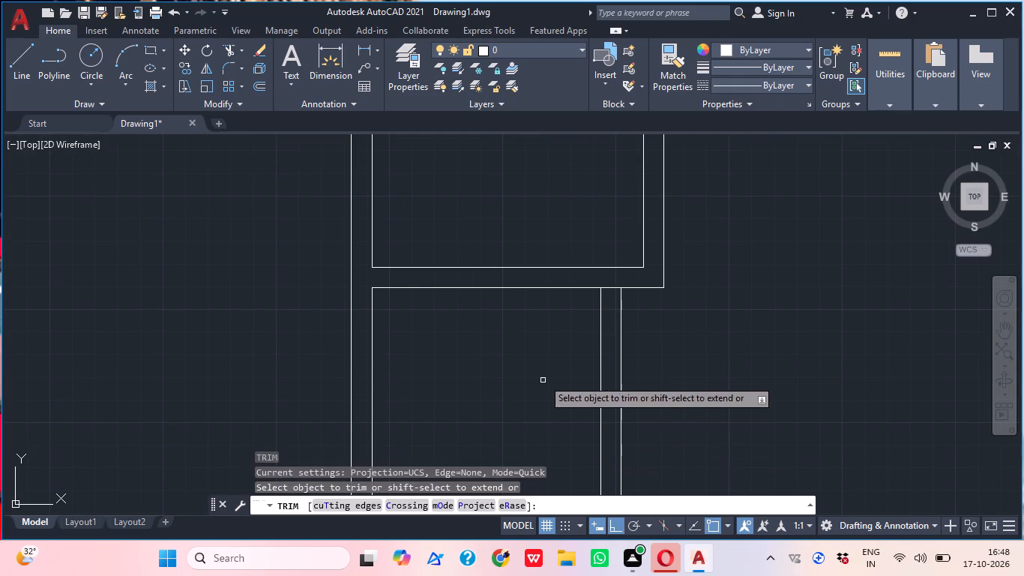
pyautogui.scroll(1, 676, 268)
pyautogui.click(586, 289)
pyautogui.click(573, 308)
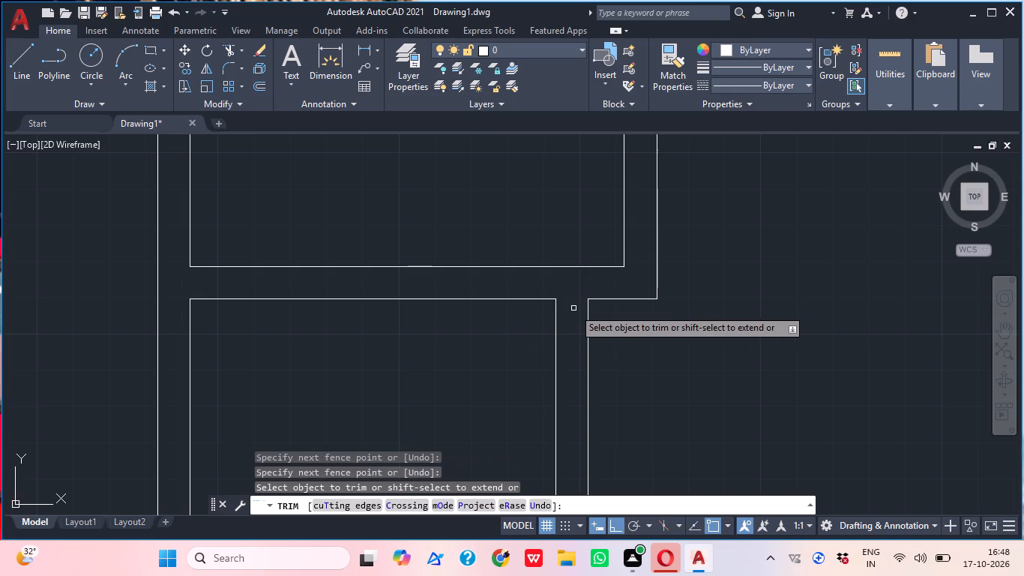
pyautogui.press('Escape')
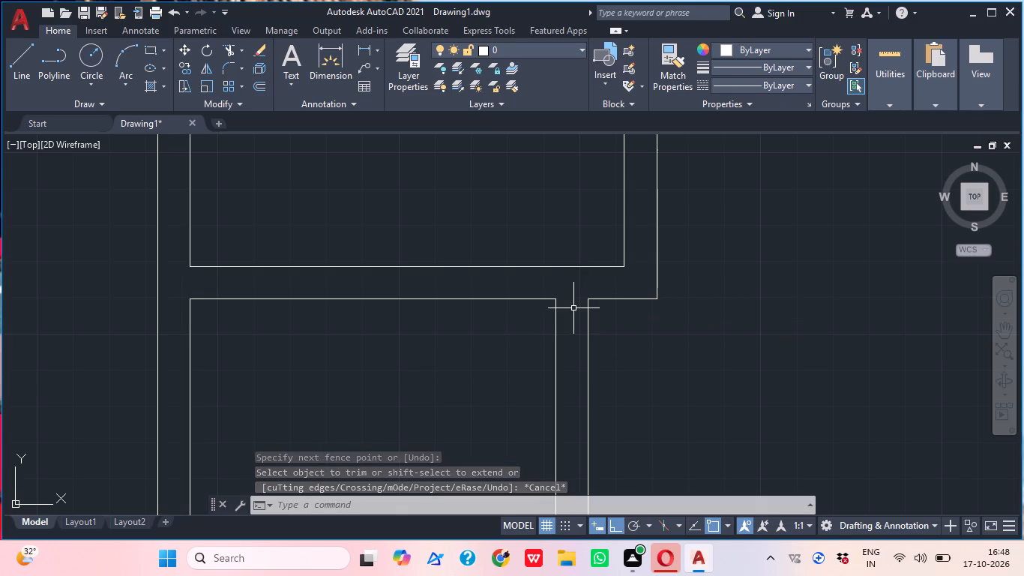
# Offset the cross wall's lower line 5' downward in the narrowed right-hand bay.
pyautogui.scroll(-2, 442, 439)
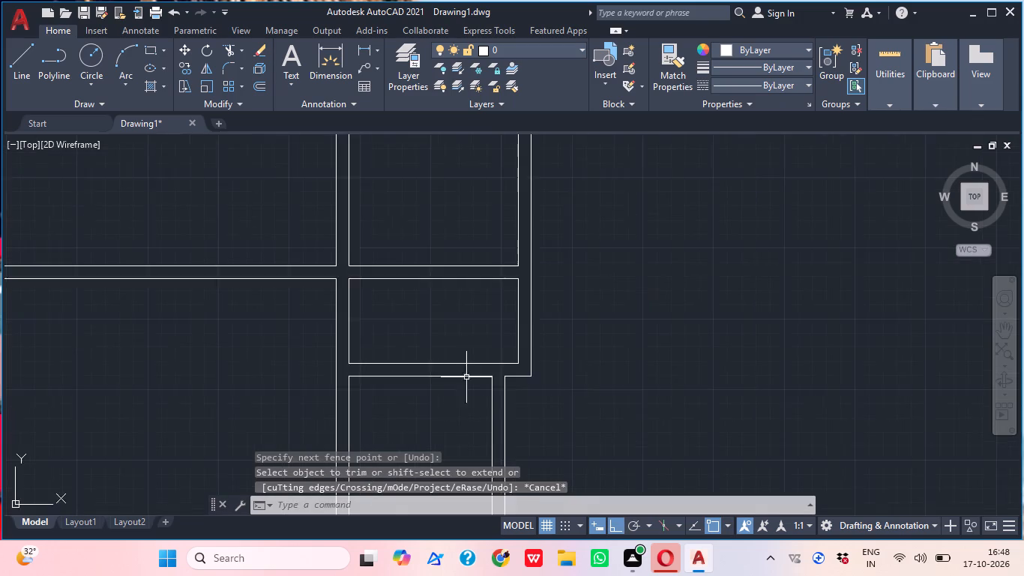
pyautogui.moveTo(473, 331); pyautogui.dragTo(484, 292, button='middle')
pyautogui.moveTo(491, 335); pyautogui.dragTo(493, 277, button='middle')
pyautogui.press('Escape')
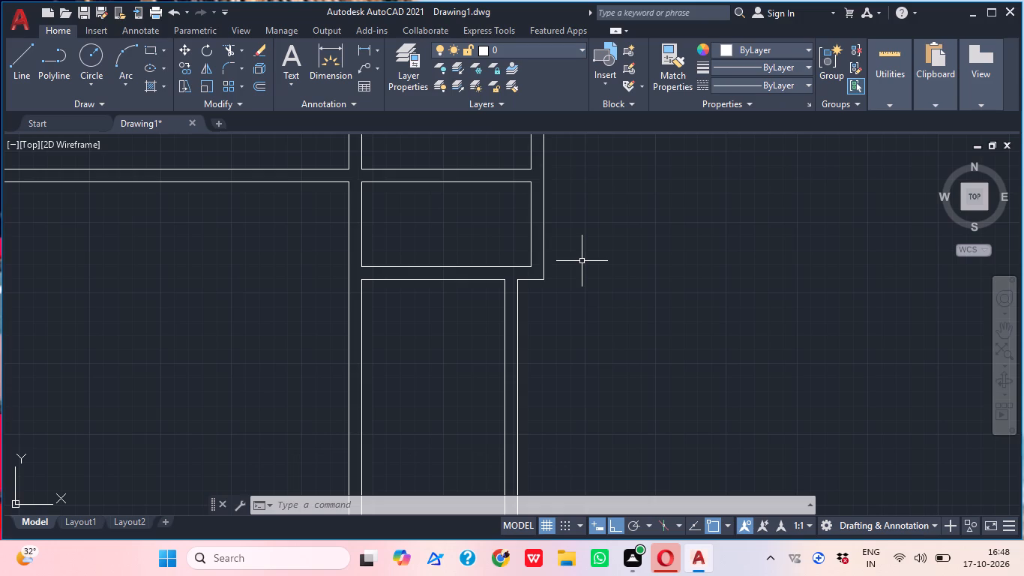
pyautogui.moveTo(570, 333); pyautogui.dragTo(731, 363, button='middle')
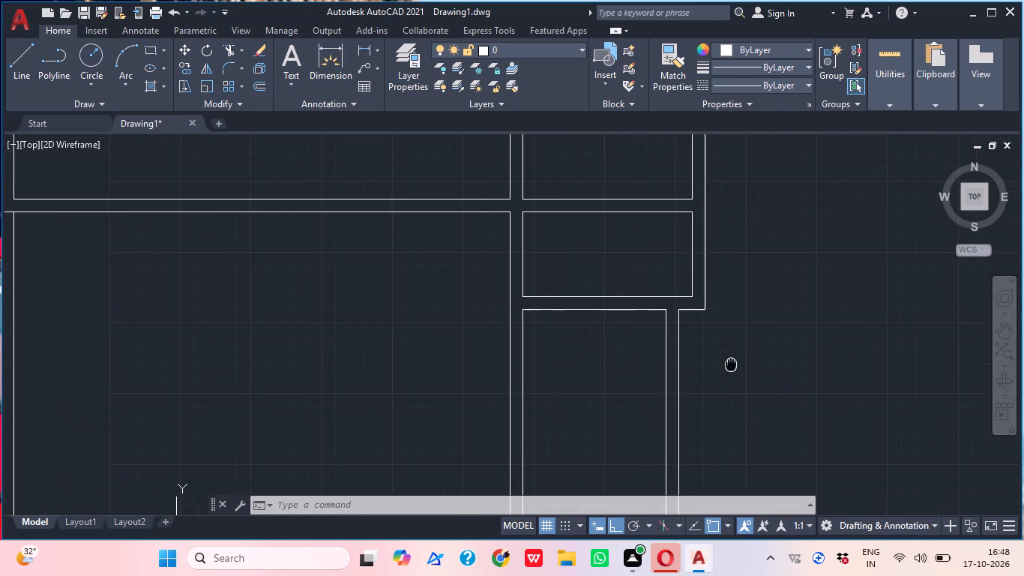
pyautogui.moveTo(731, 363); pyautogui.dragTo(735, 367, button='middle')
pyautogui.write('O')
pyautogui.press('space')
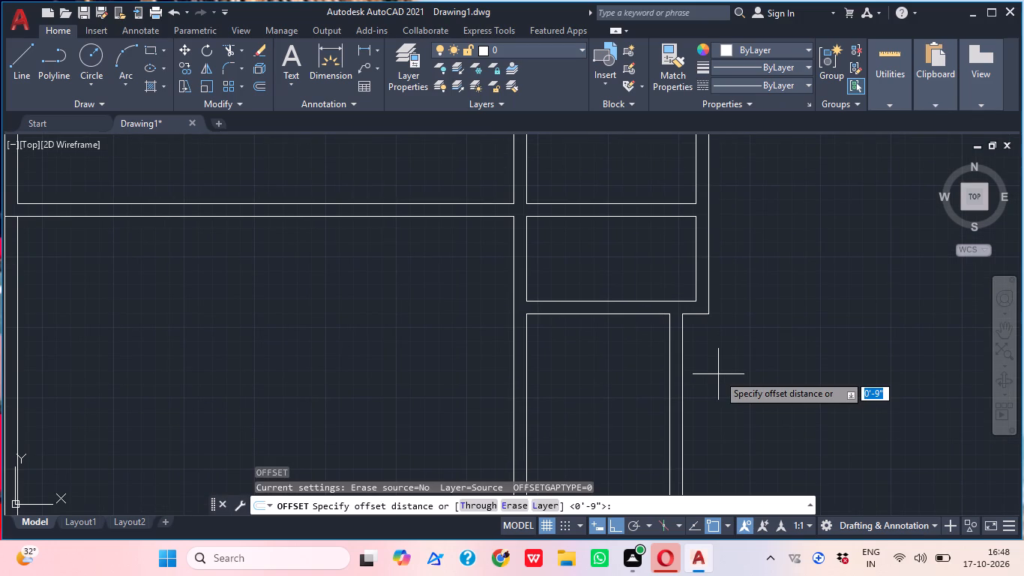
pyautogui.write("5'")
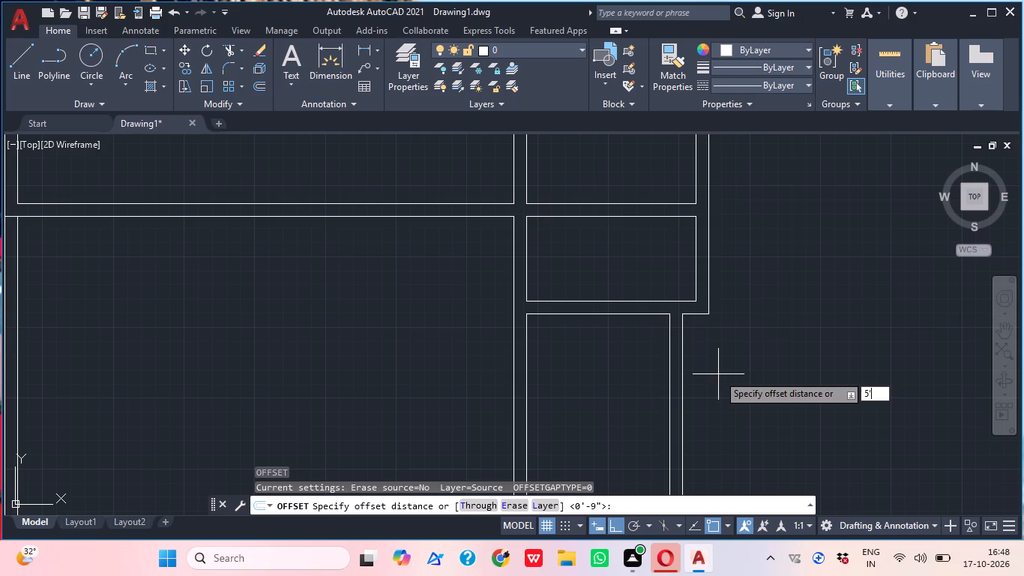
pyautogui.press('Return')
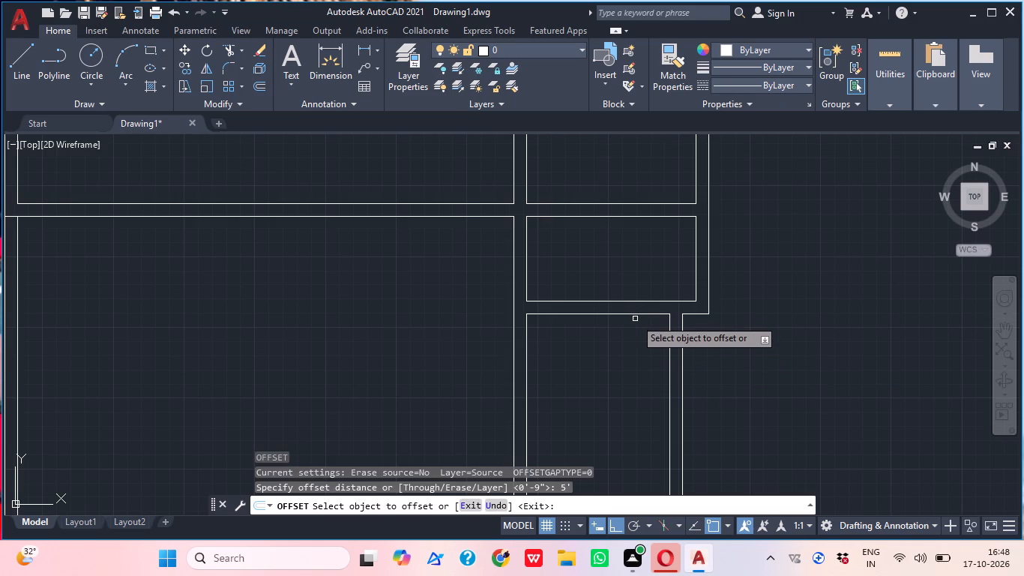
pyautogui.click(635, 314)
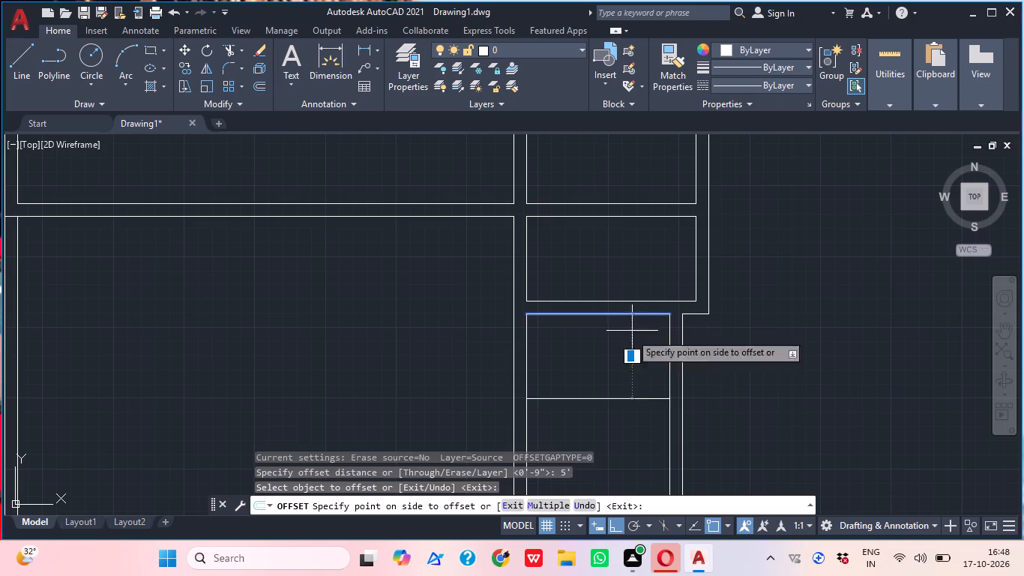
pyautogui.click(609, 401)
pyautogui.moveTo(635, 400); pyautogui.dragTo(660, 367, button='middle')
pyautogui.press('space')
# Offset the new horizontal line 9" downward to form the second cross wall's thickness.
pyautogui.press('space')
pyautogui.write('9"')
pyautogui.press('Return')
pyautogui.click(653, 364)
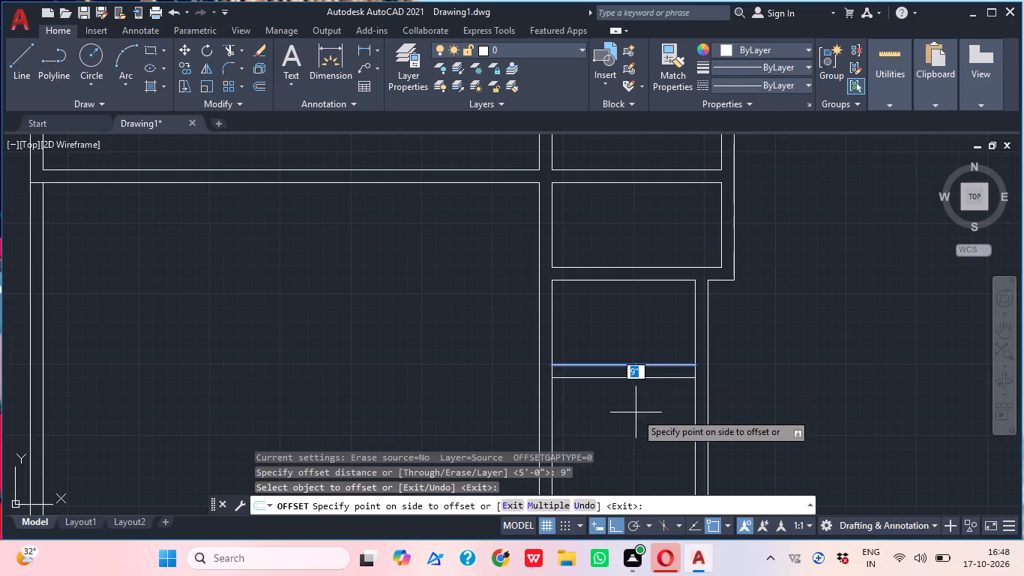
pyautogui.click(636, 413)
pyautogui.moveTo(657, 394); pyautogui.dragTo(682, 358, button='middle')
pyautogui.press('Escape')
# Trim the interior vertical wall's line between the second cross wall's two faces at its left end.
pyautogui.write('TR')
pyautogui.press('space')
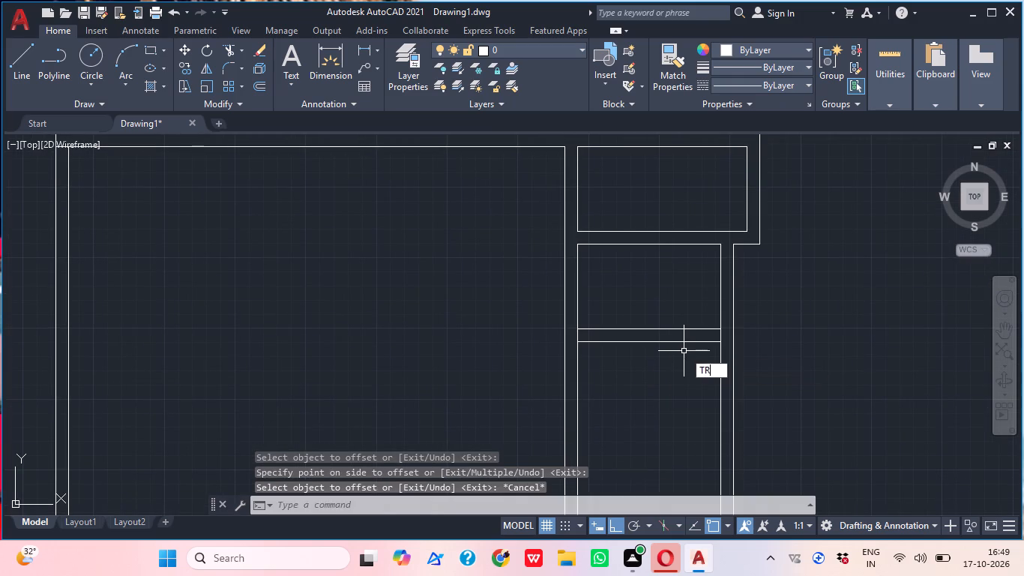
pyautogui.scroll(1, 570, 329)
pyautogui.click(579, 340)
pyautogui.click(621, 338)
pyautogui.scroll(-3, 624, 337)
pyautogui.press('Escape')
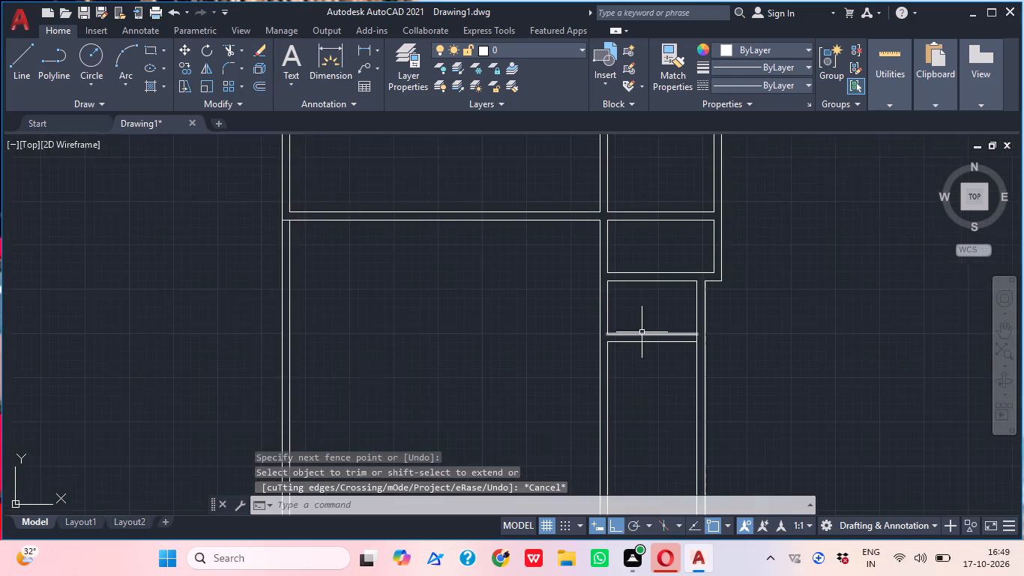
# Offset the second cross wall's lower line 5' downward in the narrowed right-hand bay.
pyautogui.moveTo(642, 333); pyautogui.dragTo(631, 301, button='middle')
pyautogui.write('O')
pyautogui.press('space')
pyautogui.write("5'")
pyautogui.press('space')
pyautogui.click(633, 308)
pyautogui.click(624, 363)
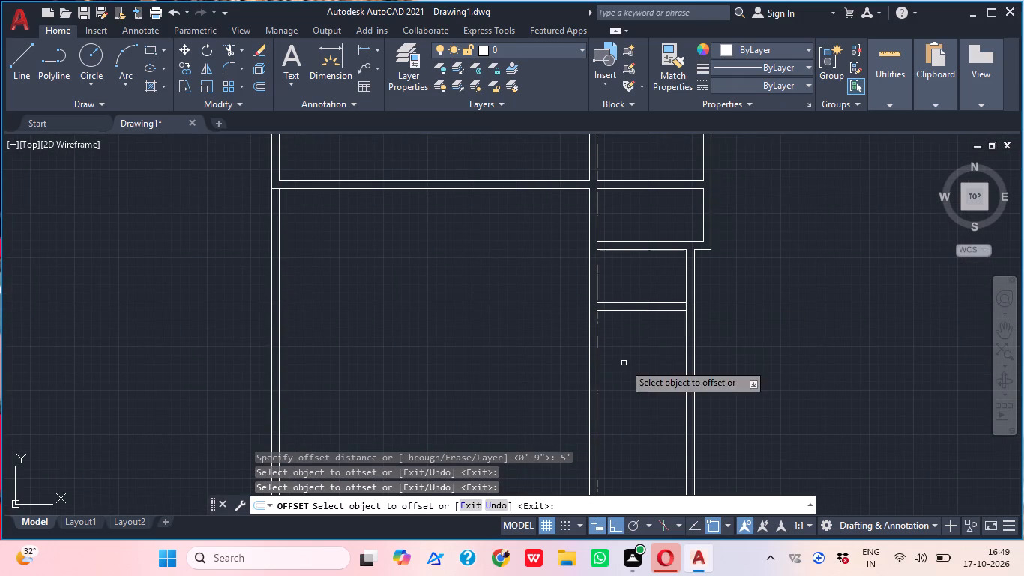
pyautogui.click(654, 310)
pyautogui.click(653, 361)
pyautogui.moveTo(662, 379); pyautogui.dragTo(656, 334, button='middle')
pyautogui.press('space')
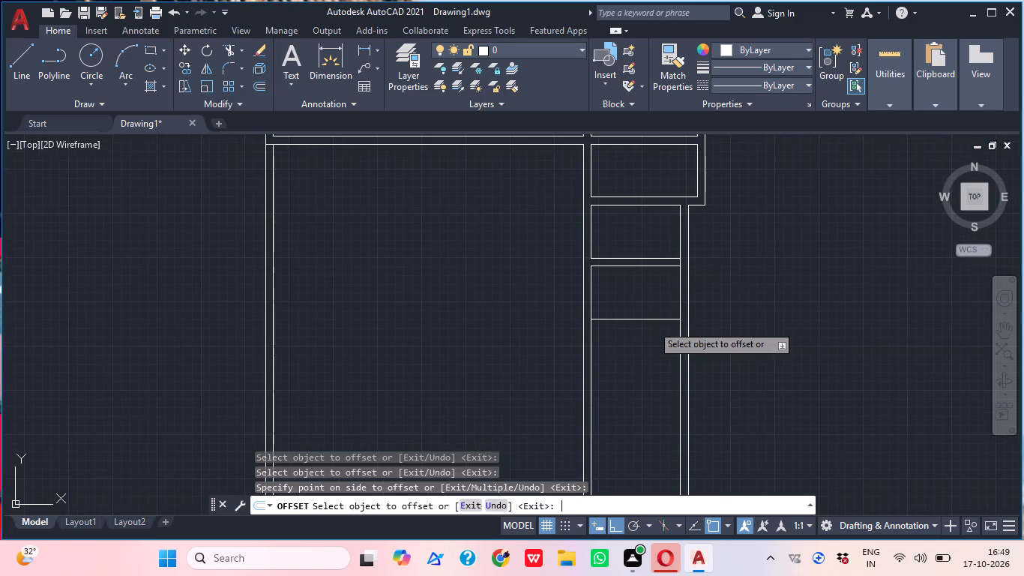
# Offset the newest horizontal line 9" downward to form the third cross wall's thickness.
pyautogui.press('space')
pyautogui.write('9"')
pyautogui.press('Return')
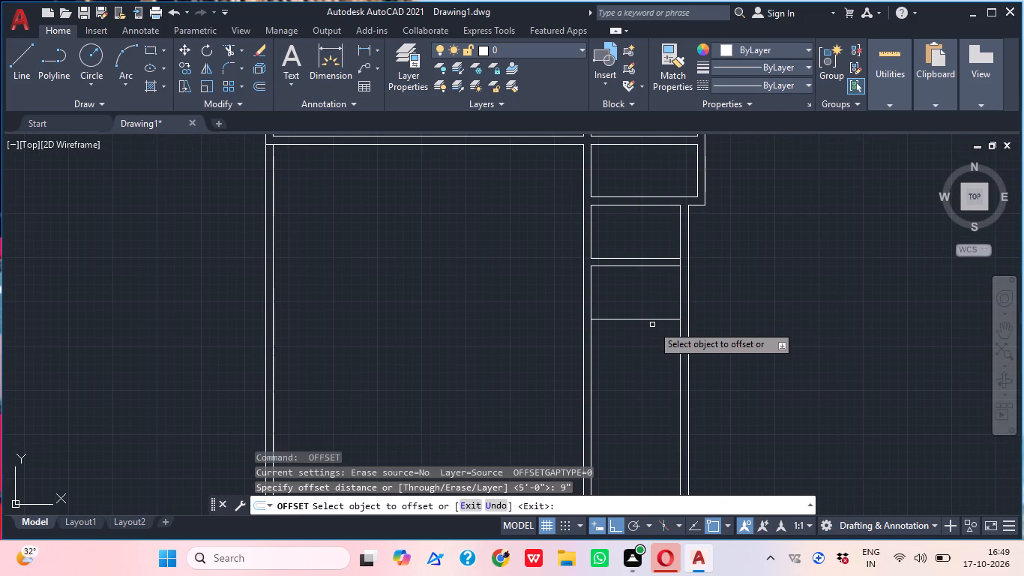
pyautogui.click(653, 319)
pyautogui.click(654, 385)
pyautogui.moveTo(664, 374); pyautogui.dragTo(666, 353, button='middle')
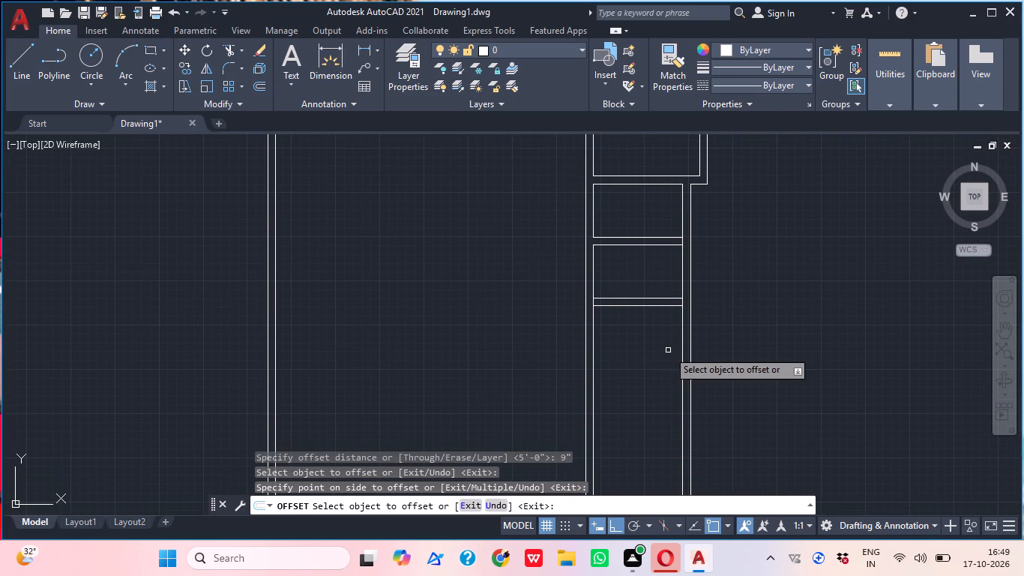
pyautogui.press('Escape')
# Trim the vertical wall lines between the third cross wall's two faces at both its right and left ends.
pyautogui.write('TR')
pyautogui.press('space')
pyautogui.scroll(2, 686, 294)
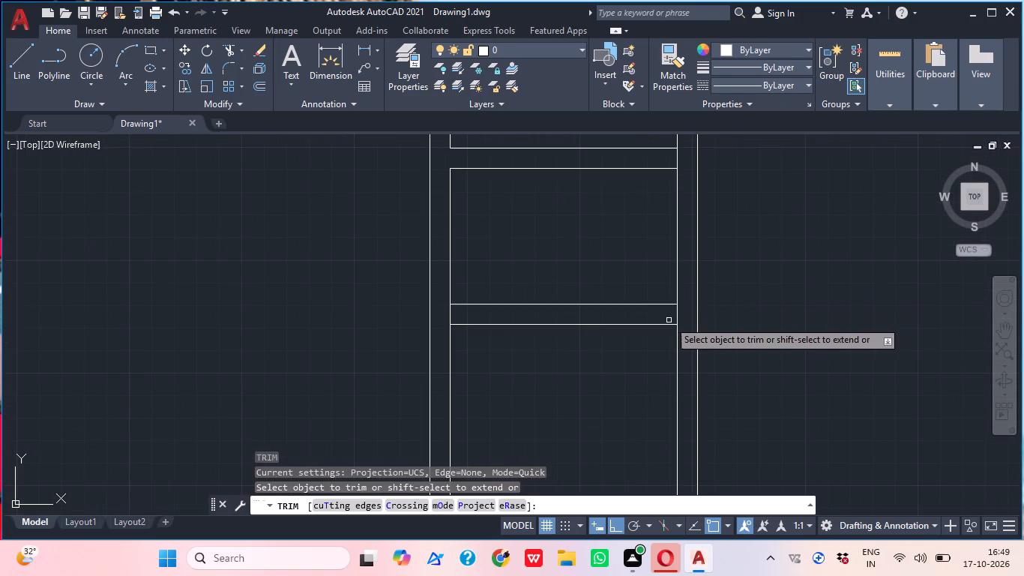
pyautogui.click(672, 320)
pyautogui.click(681, 316)
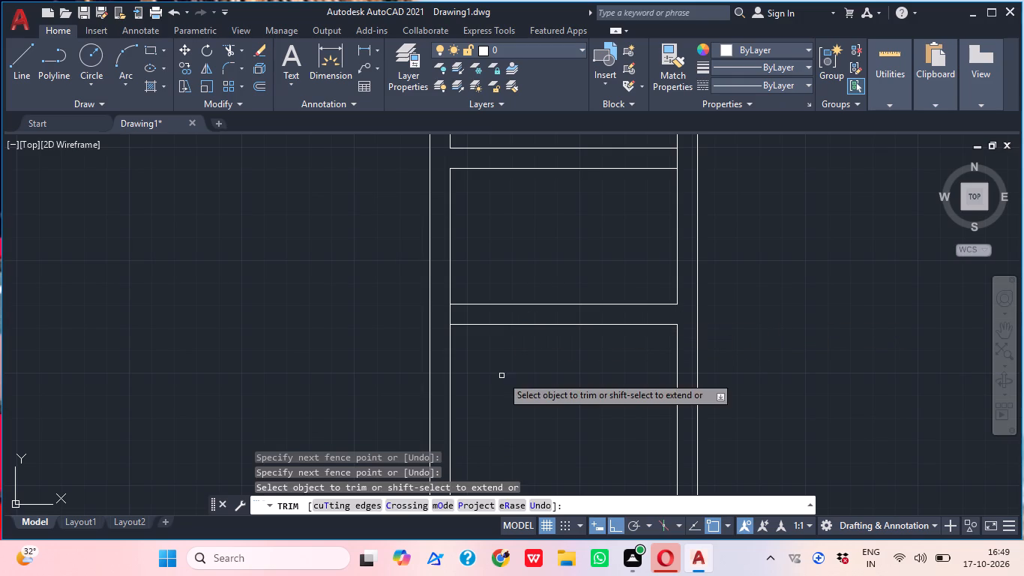
pyautogui.scroll(1, 458, 300)
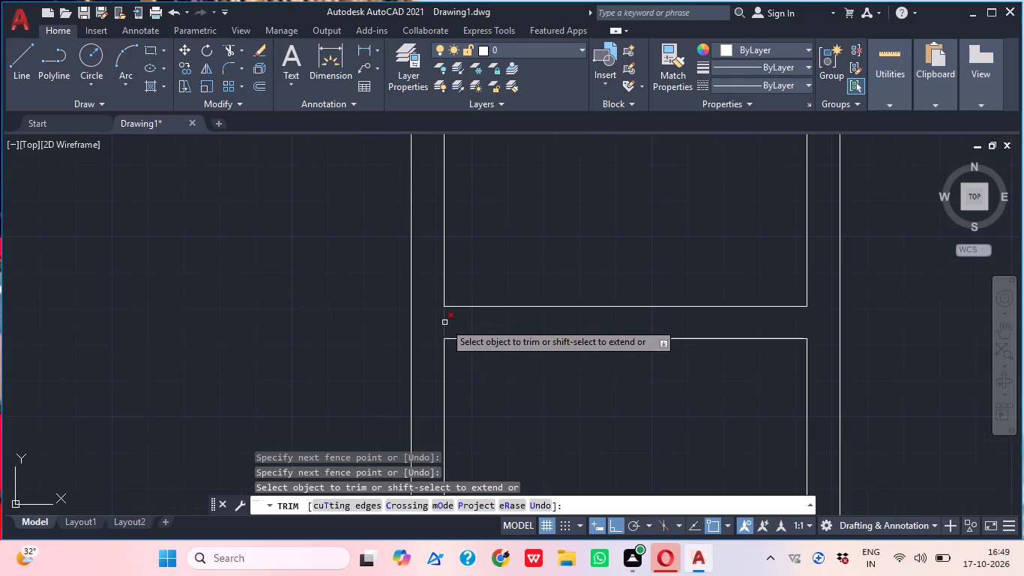
pyautogui.click(445, 322)
pyautogui.press('Escape')
pyautogui.scroll(-2, 490, 297)
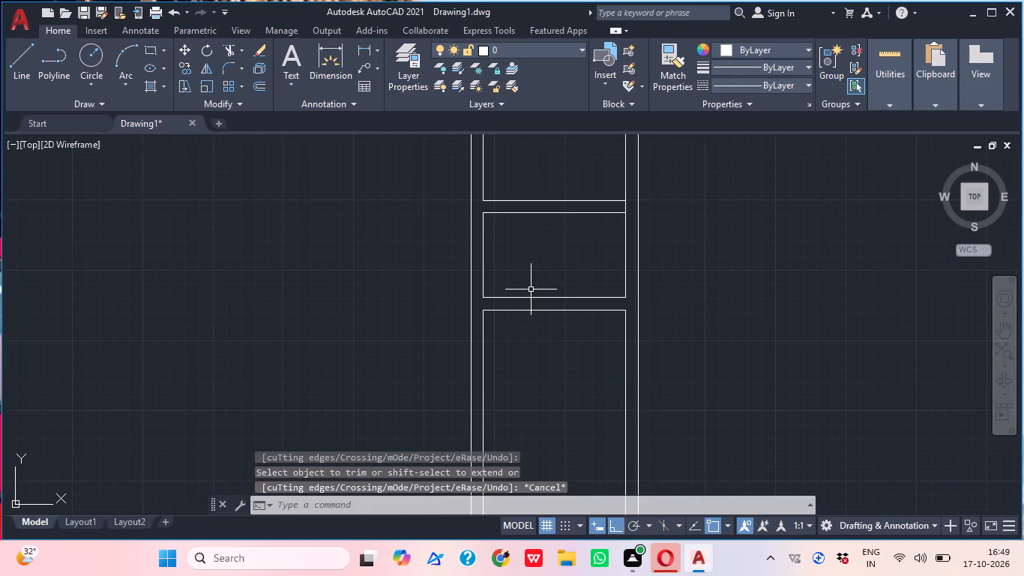
# Trim the vertical wall line between the second cross wall's two faces at its right end.
pyautogui.press('space')
pyautogui.scroll(2, 636, 199)
pyautogui.click(616, 217)
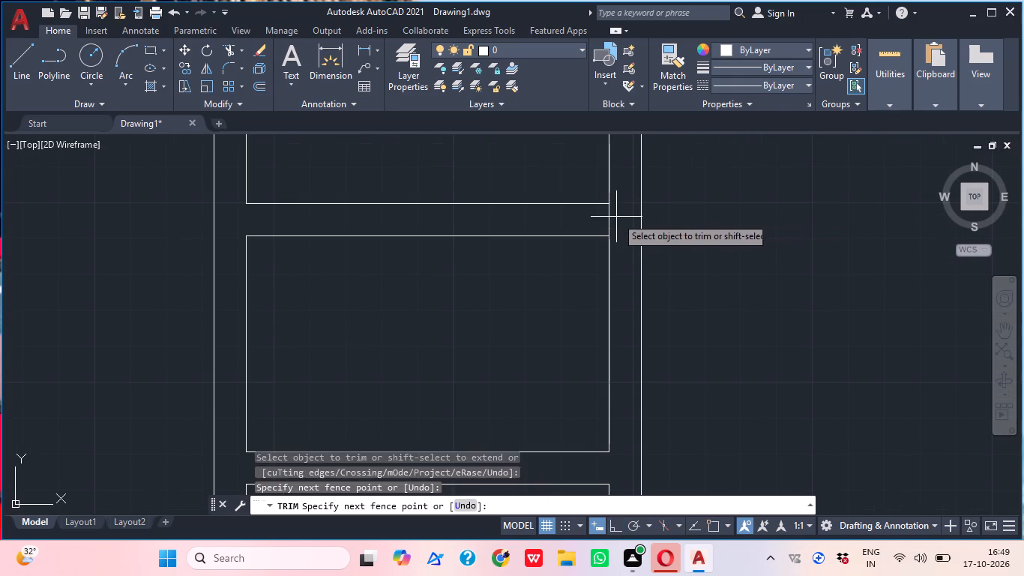
pyautogui.click(595, 225)
pyautogui.press('Escape')
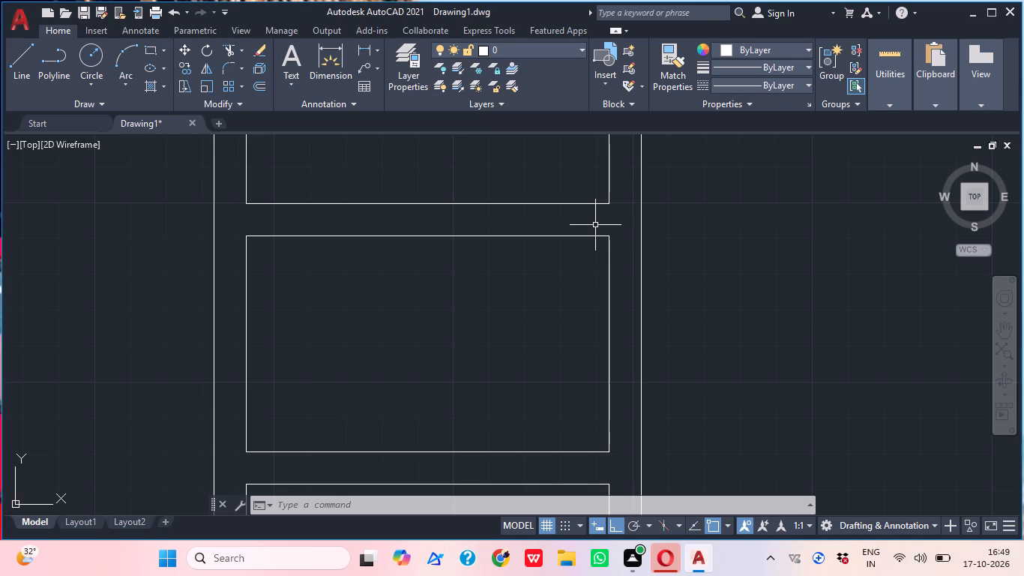
# Offset the third cross wall's lower line 5' downward in the narrowed right-hand bay.
pyautogui.scroll(-3, 391, 377)
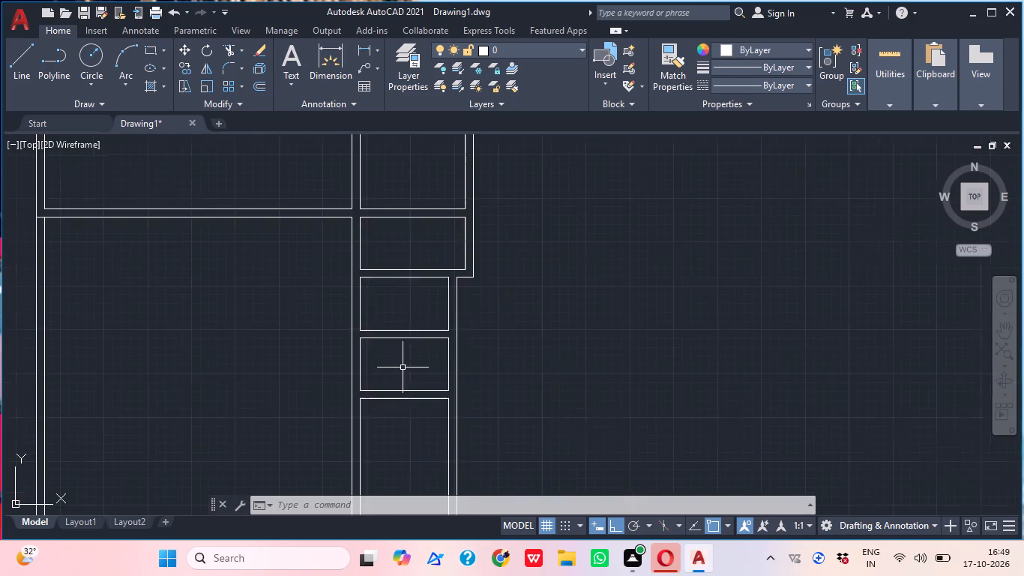
pyautogui.moveTo(408, 361); pyautogui.dragTo(418, 274, button='middle')
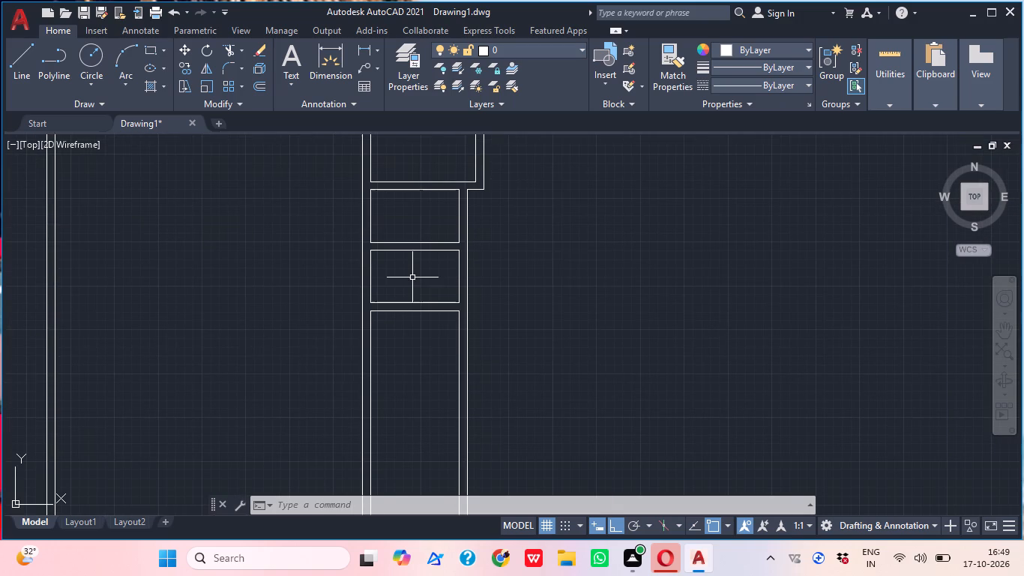
pyautogui.moveTo(433, 382); pyautogui.dragTo(430, 371, button='middle')
pyautogui.write('O')
pyautogui.press('space')
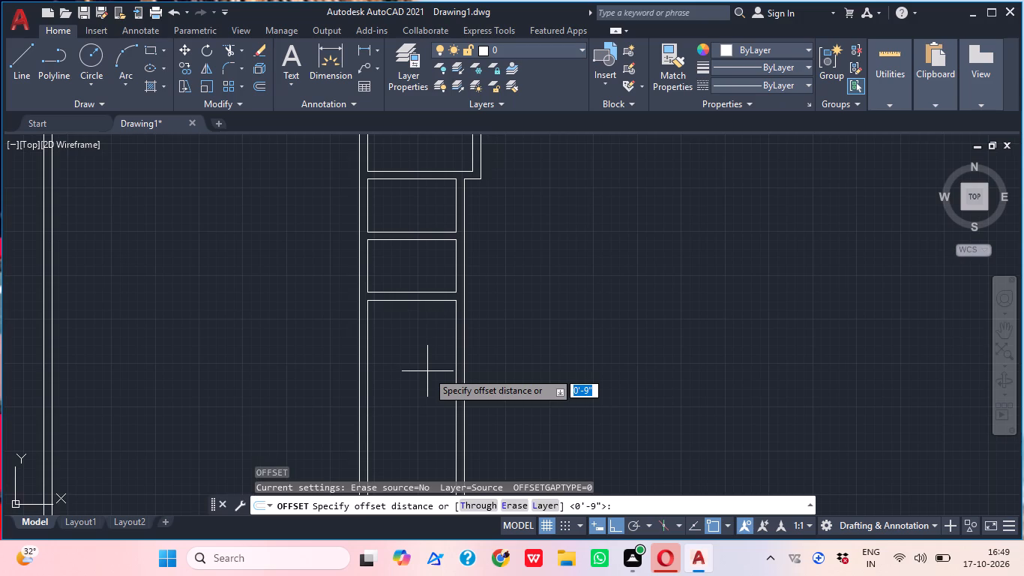
pyautogui.write("5'")
pyautogui.press('Return')
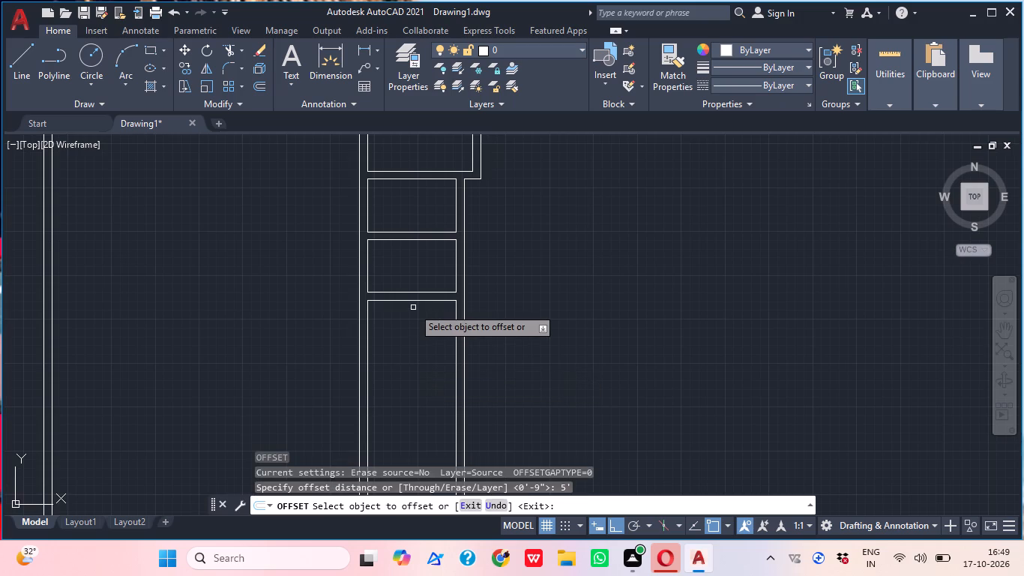
pyautogui.click(413, 301)
pyautogui.click(406, 370)
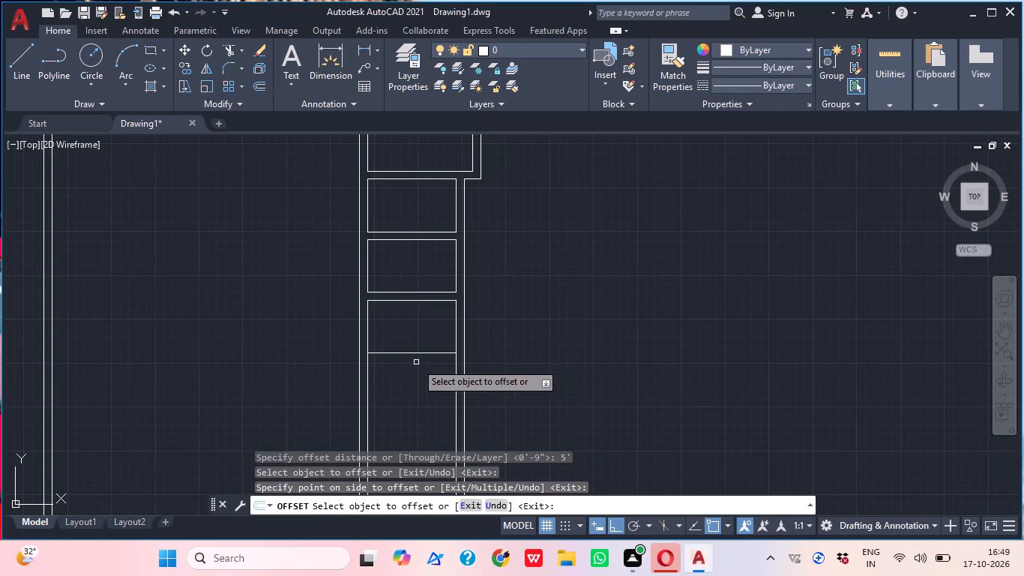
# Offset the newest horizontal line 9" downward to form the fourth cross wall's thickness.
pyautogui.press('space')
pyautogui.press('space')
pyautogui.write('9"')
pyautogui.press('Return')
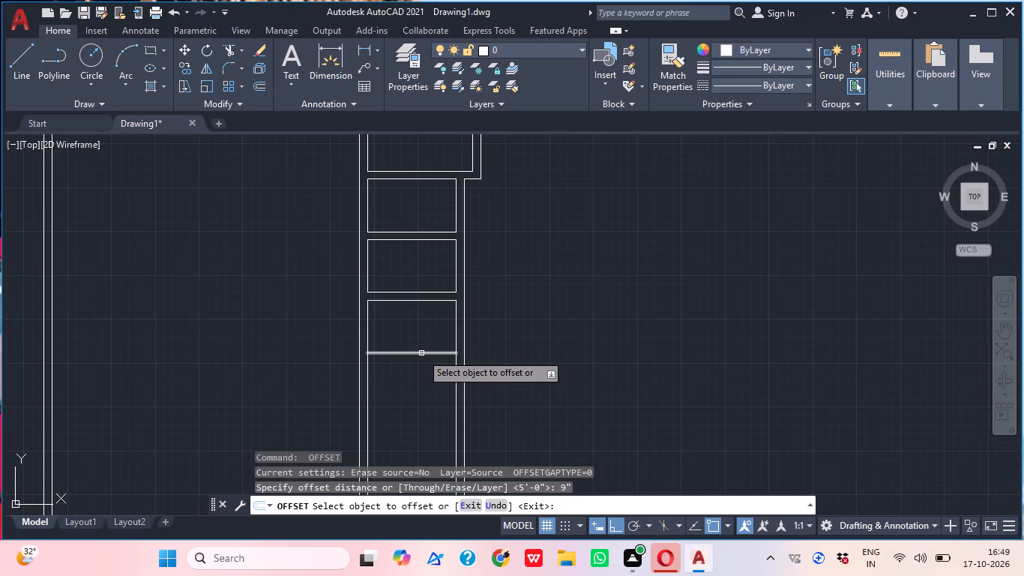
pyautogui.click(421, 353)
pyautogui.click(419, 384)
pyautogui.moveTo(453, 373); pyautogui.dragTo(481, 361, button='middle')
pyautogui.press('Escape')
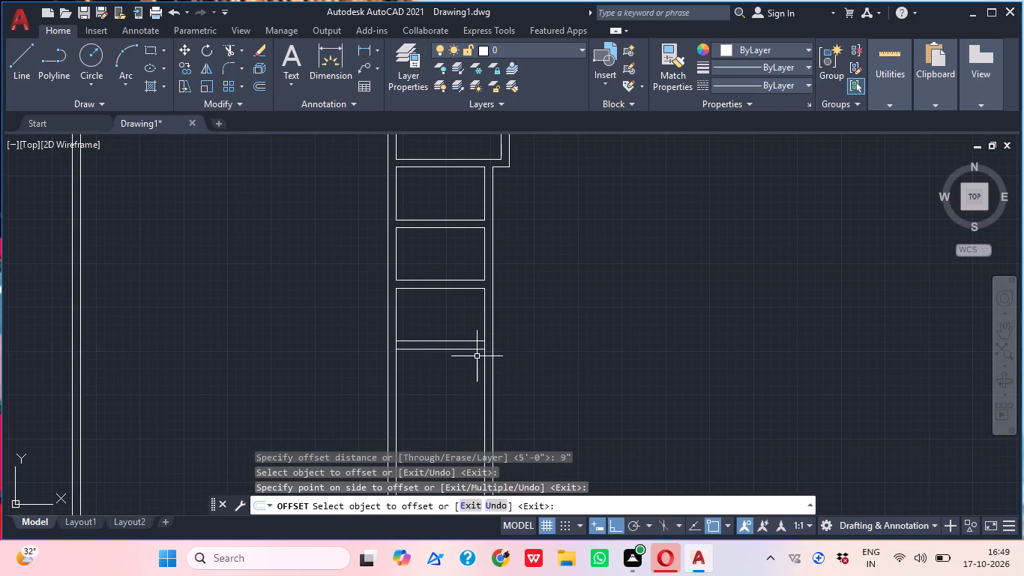
# Trim the vertical wall lines between the fourth cross wall's two faces at both ends.
pyautogui.write('TR')
pyautogui.press('space')
pyautogui.scroll(3, 478, 346)
pyautogui.click(484, 348)
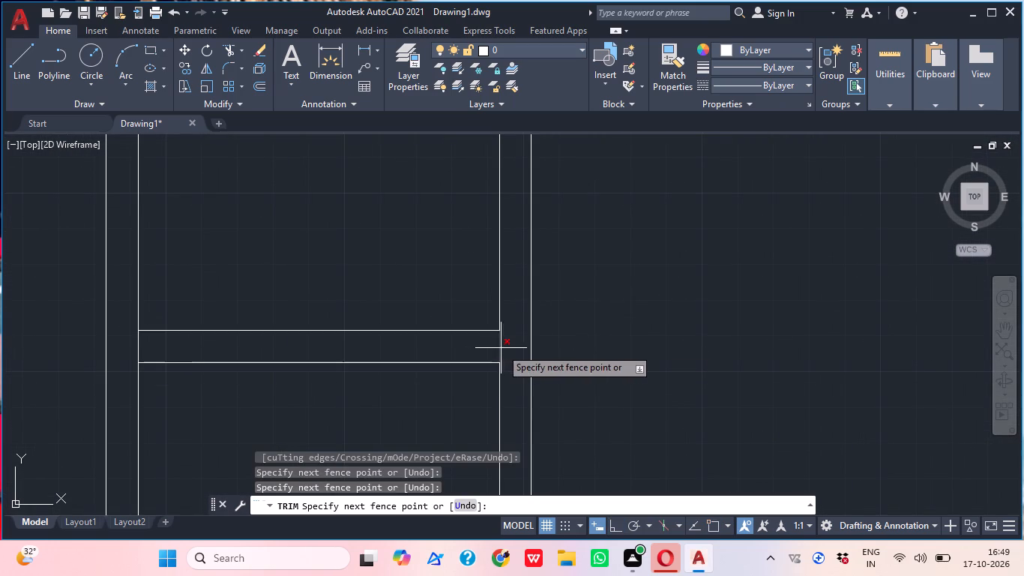
pyautogui.click(504, 348)
pyautogui.click(172, 346)
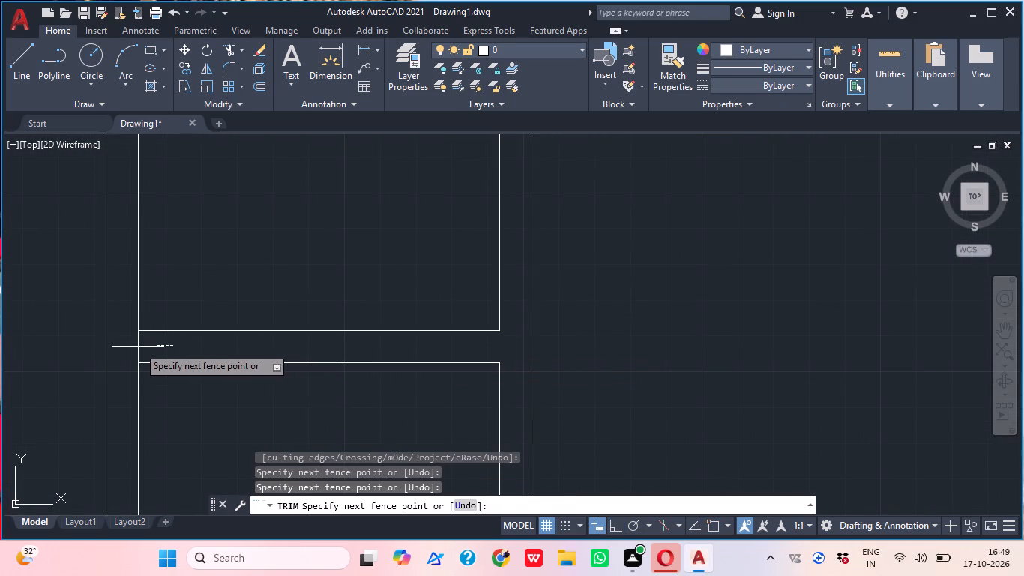
pyautogui.click(138, 346)
pyautogui.click(137, 346)
pyautogui.press('Escape')
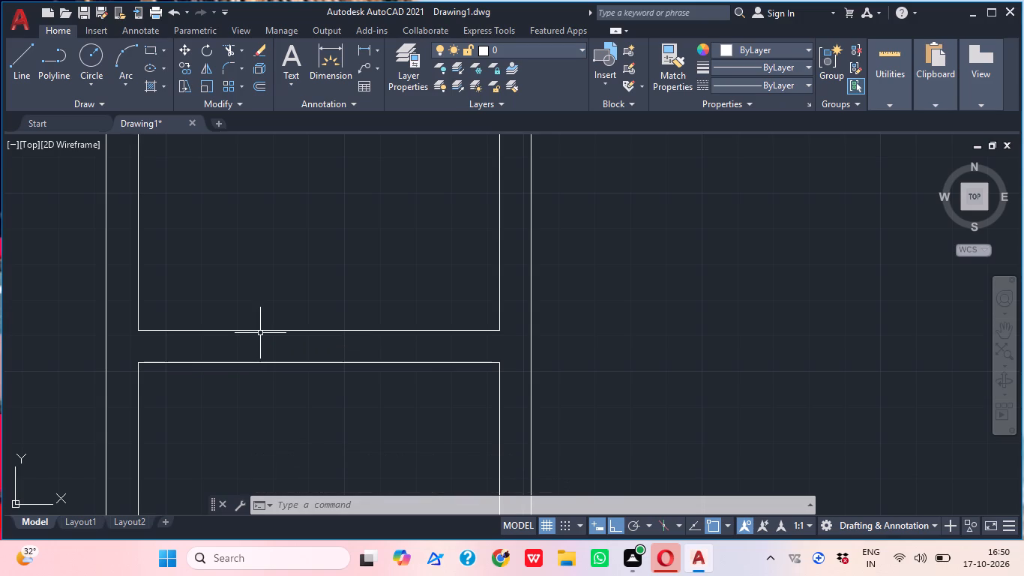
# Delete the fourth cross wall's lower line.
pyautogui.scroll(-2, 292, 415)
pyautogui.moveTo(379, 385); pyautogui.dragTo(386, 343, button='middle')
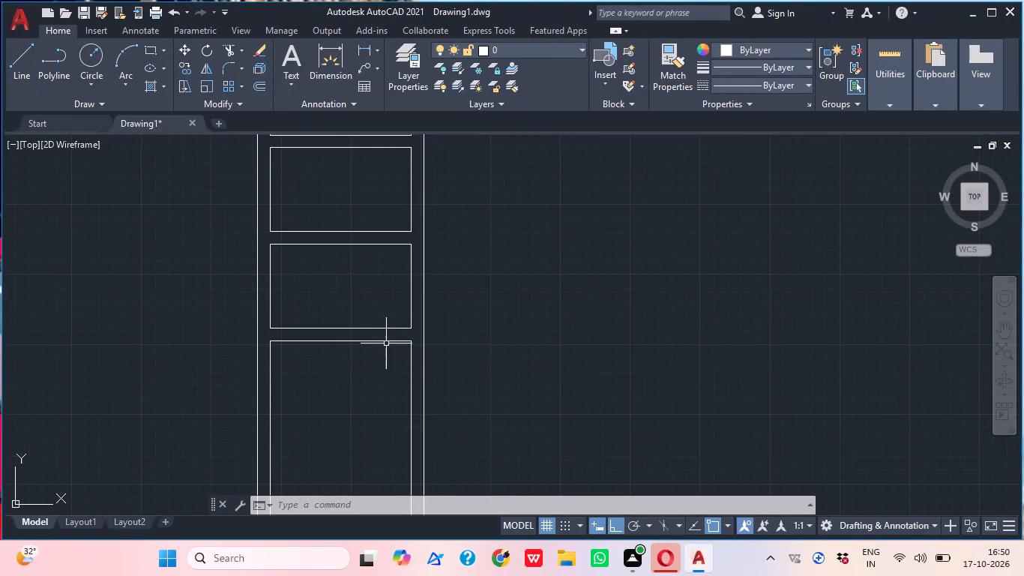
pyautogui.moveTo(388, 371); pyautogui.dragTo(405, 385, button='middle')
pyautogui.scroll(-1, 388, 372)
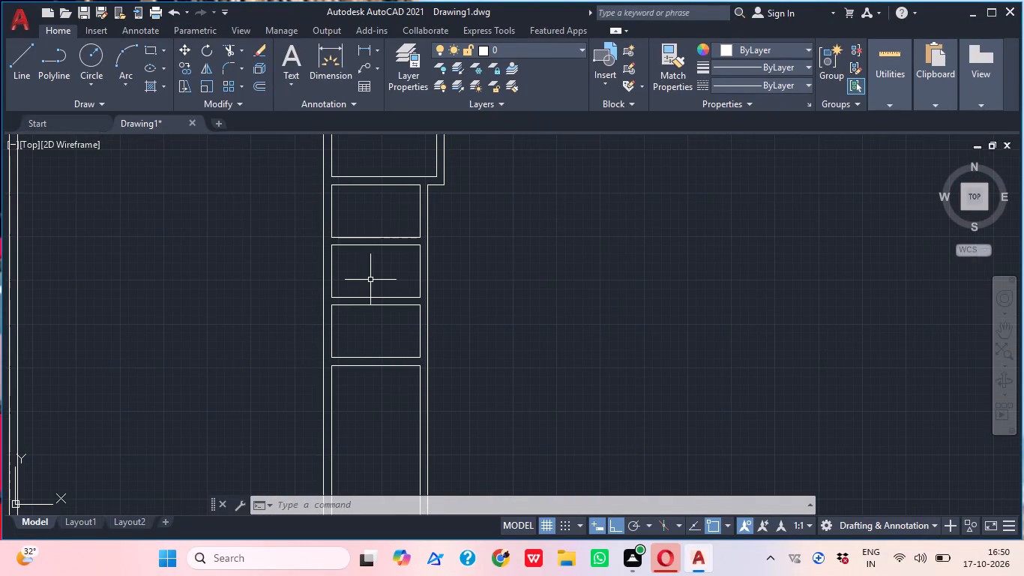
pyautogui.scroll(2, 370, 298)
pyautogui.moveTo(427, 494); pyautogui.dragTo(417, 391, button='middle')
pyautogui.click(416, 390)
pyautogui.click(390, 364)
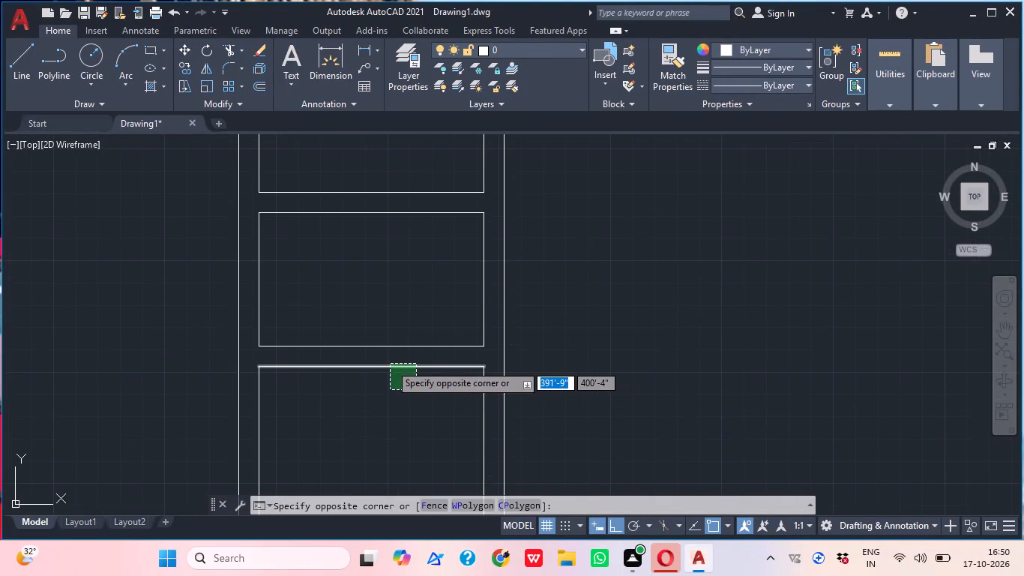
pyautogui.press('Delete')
# Offset the fourth cross wall's remaining upper line 4.5" downward to make a thinner wall.
pyautogui.write('O')
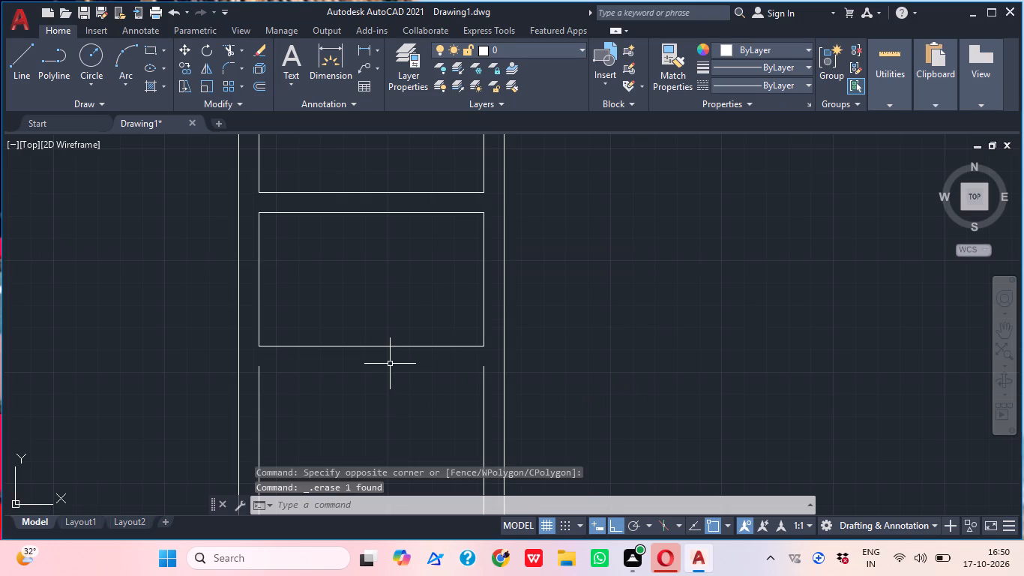
pyautogui.press('space')
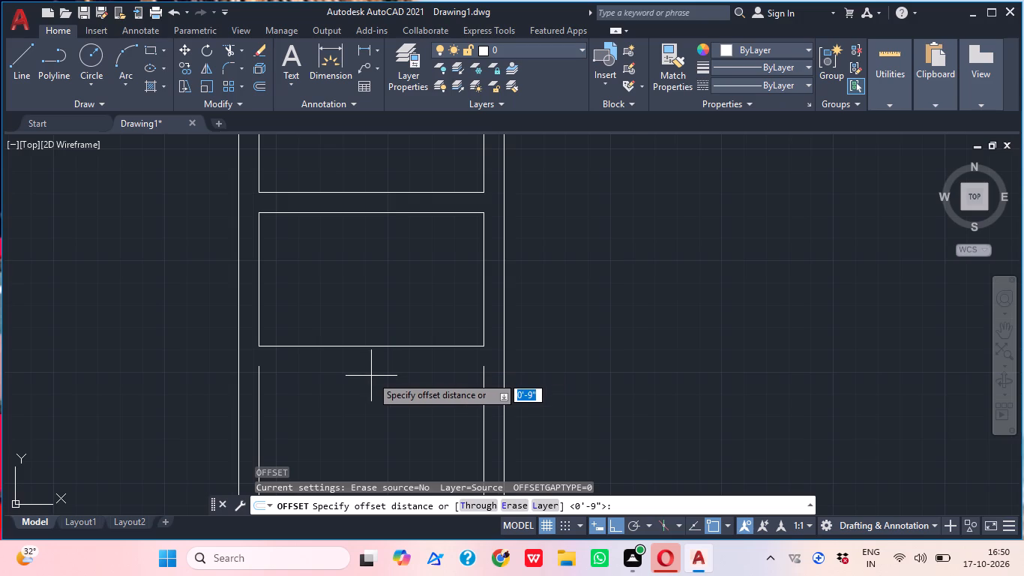
pyautogui.moveTo(408, 405); pyautogui.dragTo(421, 397, button='middle')
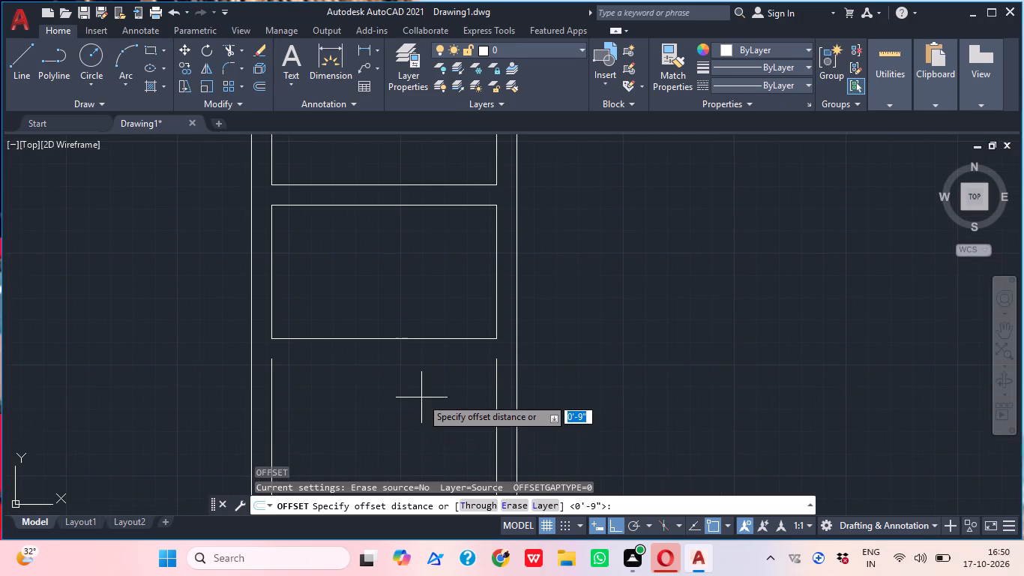
pyautogui.write('O')
pyautogui.press('space')
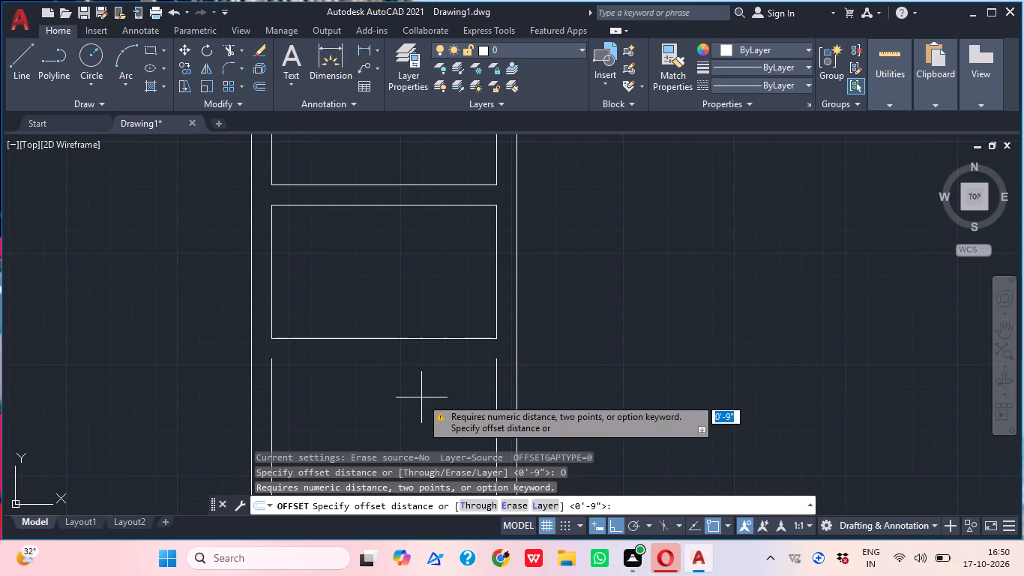
pyautogui.write('4.5')
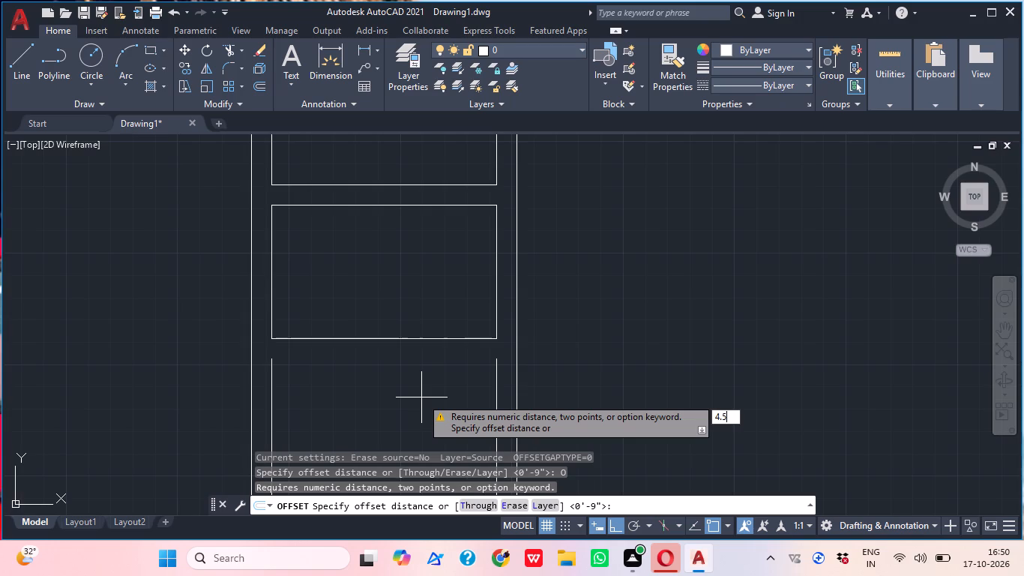
pyautogui.hotkey('shift', '"')
pyautogui.press('Return')
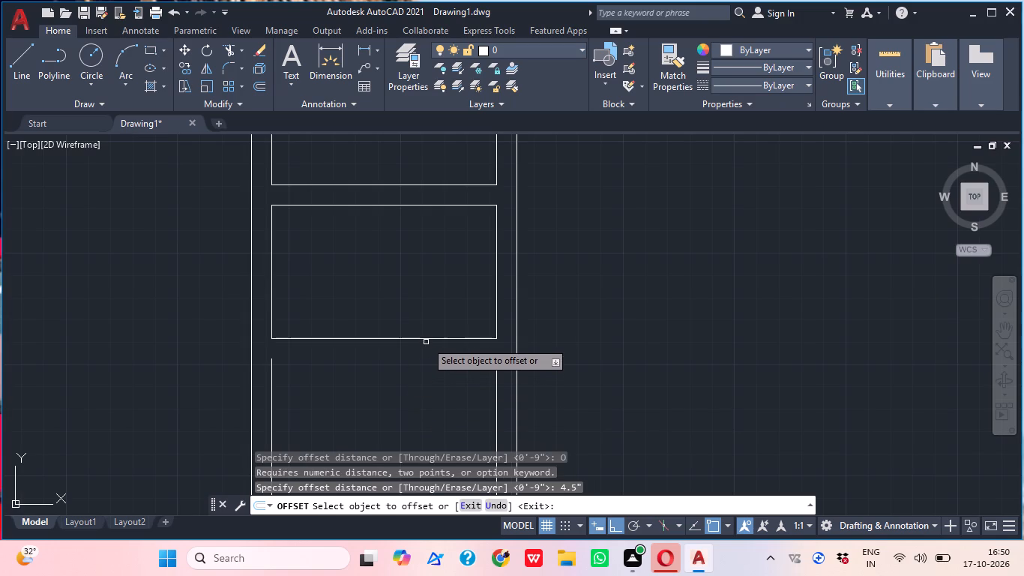
pyautogui.click(427, 339)
pyautogui.click(399, 400)
pyautogui.moveTo(418, 413); pyautogui.dragTo(496, 419, button='middle')
pyautogui.press('Escape')
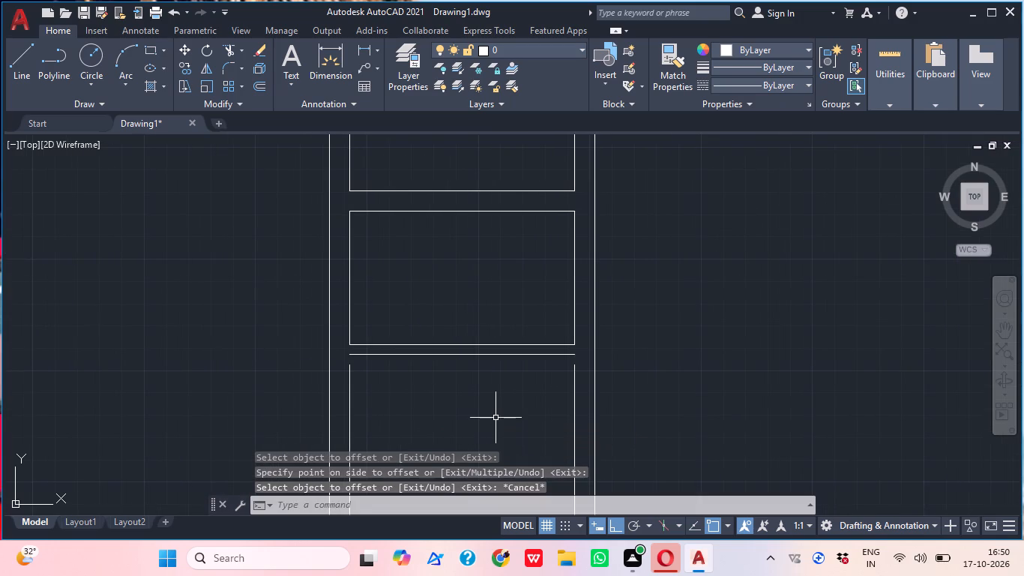
# Extend the two vertical wall lines below the fourth cross wall up to its new lower line.
pyautogui.write('EX')
pyautogui.press('space')
pyautogui.click(353, 392)
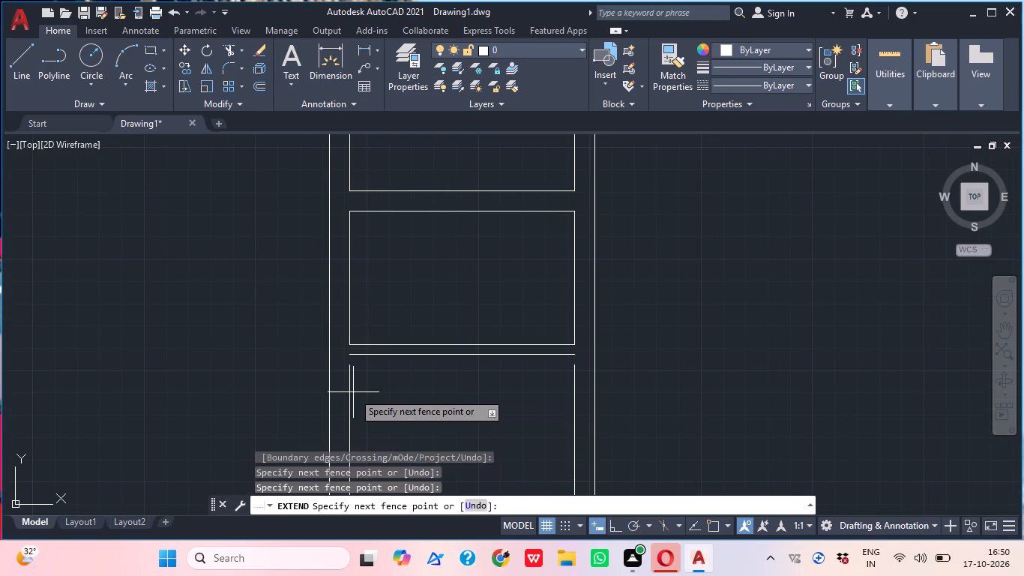
pyautogui.click(346, 390)
pyautogui.click(576, 386)
pyautogui.press('Escape')
pyautogui.scroll(-1, 530, 382)
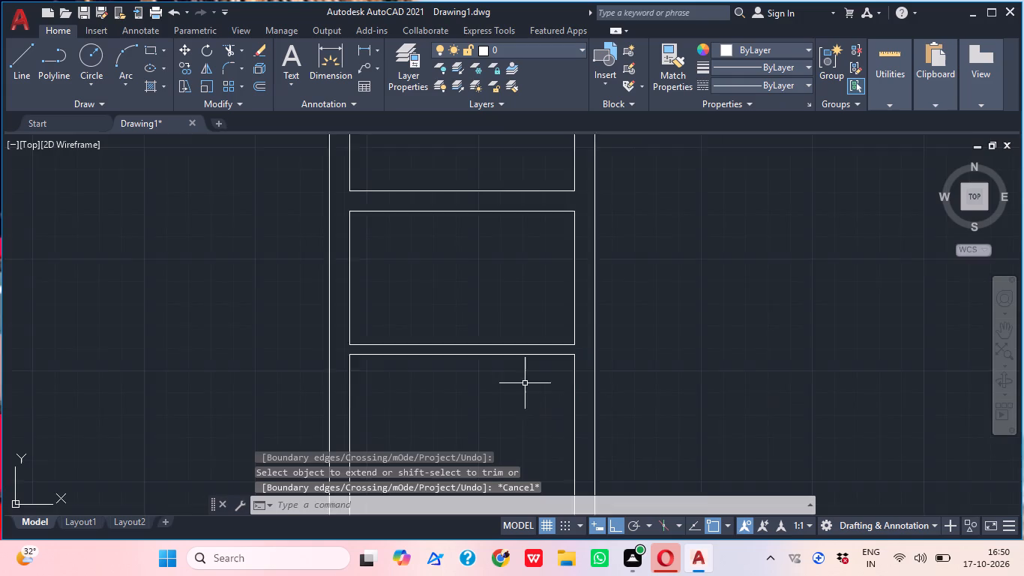
# Stretch the right end of the fourth cross wall's upper line horizontally past the outer right wall and the wider bay's outer face.
pyautogui.scroll(-1, 525, 383)
pyautogui.moveTo(558, 376); pyautogui.dragTo(573, 367, button='middle')
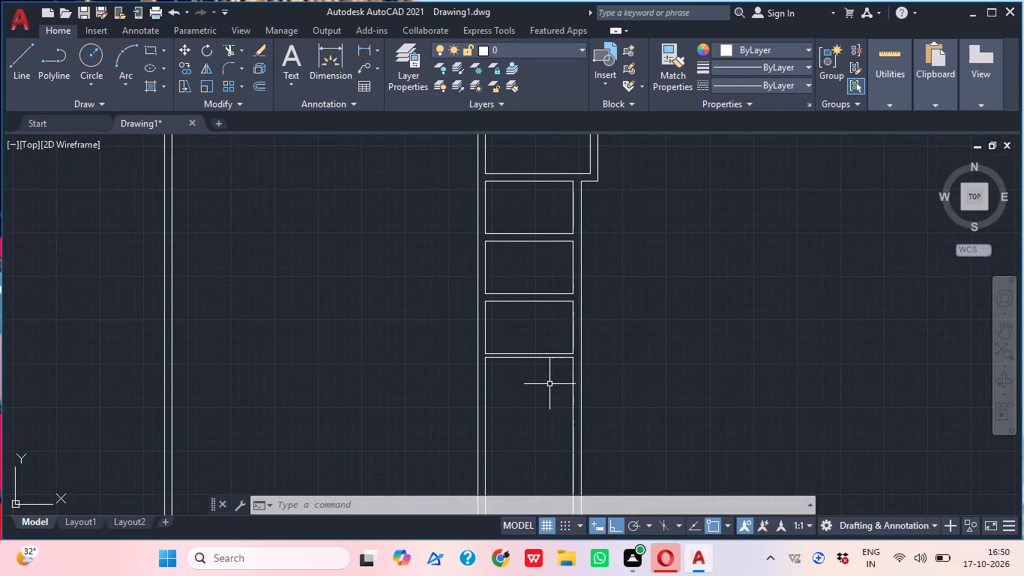
pyautogui.moveTo(542, 371); pyautogui.dragTo(545, 355, button='middle')
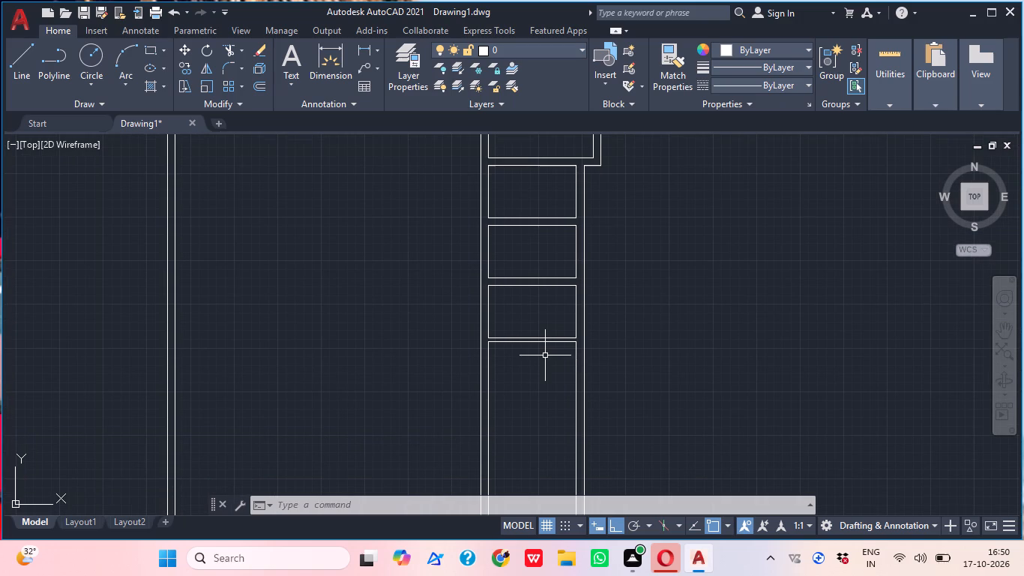
pyautogui.middleClick(544, 360)
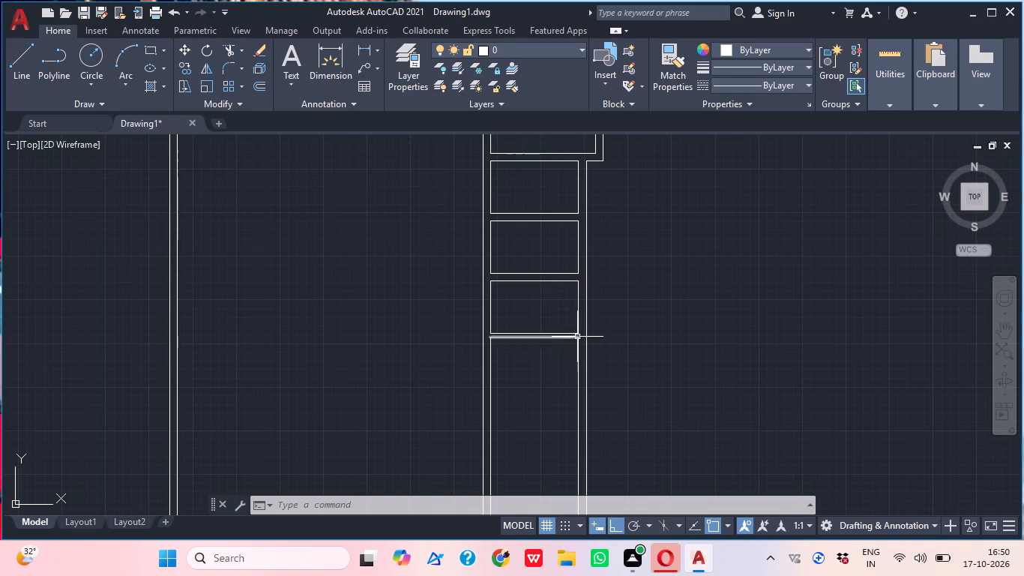
pyautogui.scroll(2, 585, 328)
pyautogui.click(558, 346)
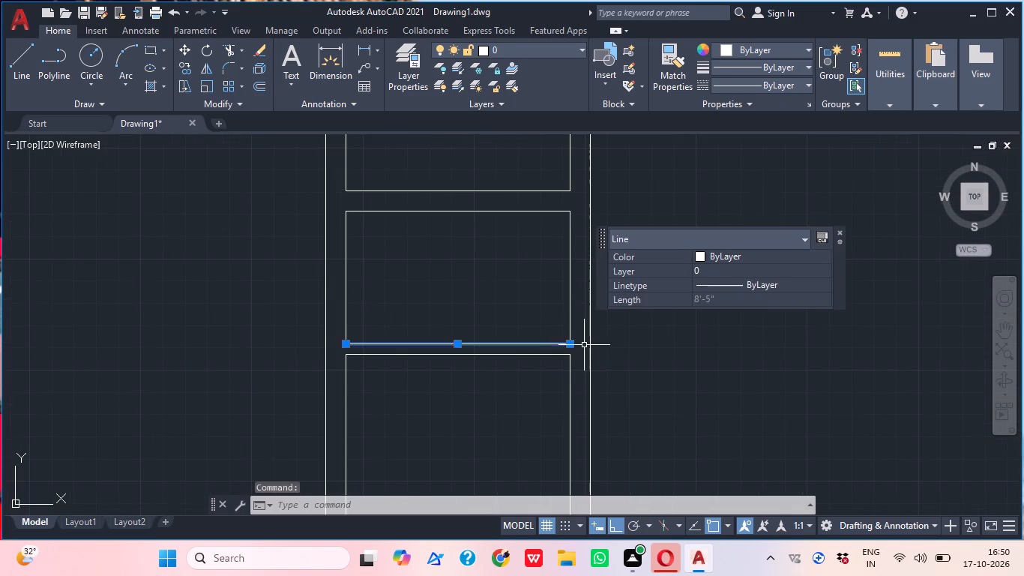
pyautogui.click(570, 349)
pyautogui.scroll(-2, 570, 349)
pyautogui.click(618, 347)
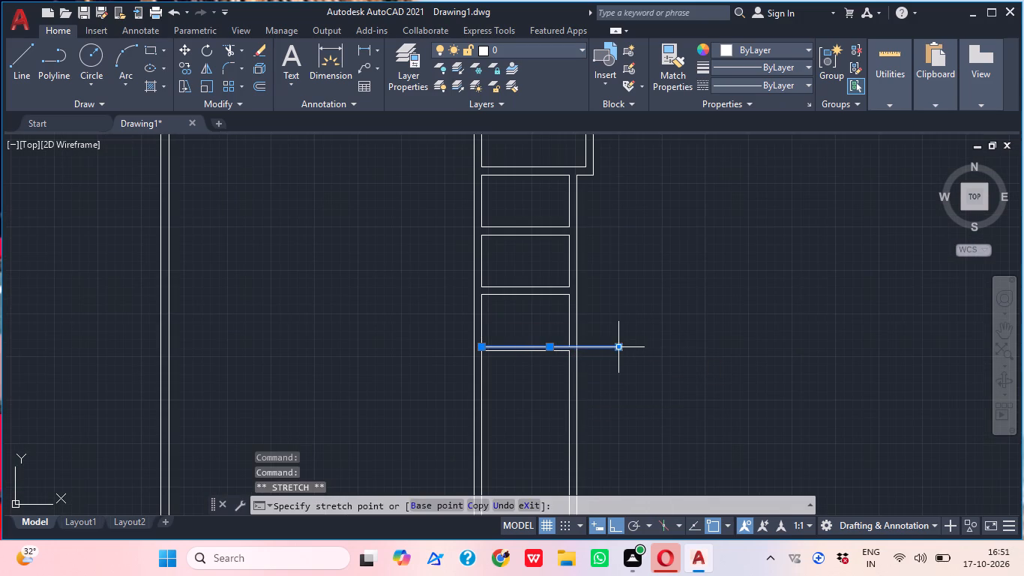
pyautogui.press('Escape')
# Extend the wider upper bay's outer right wall line down to the stretched horizontal line.
pyautogui.write('EX')
pyautogui.press('space')
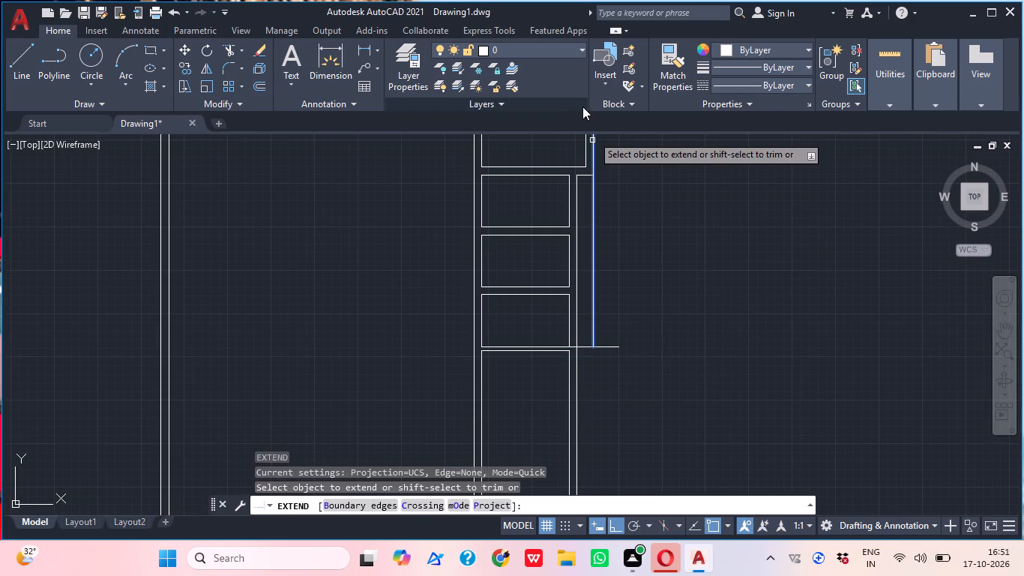
pyautogui.click(595, 148)
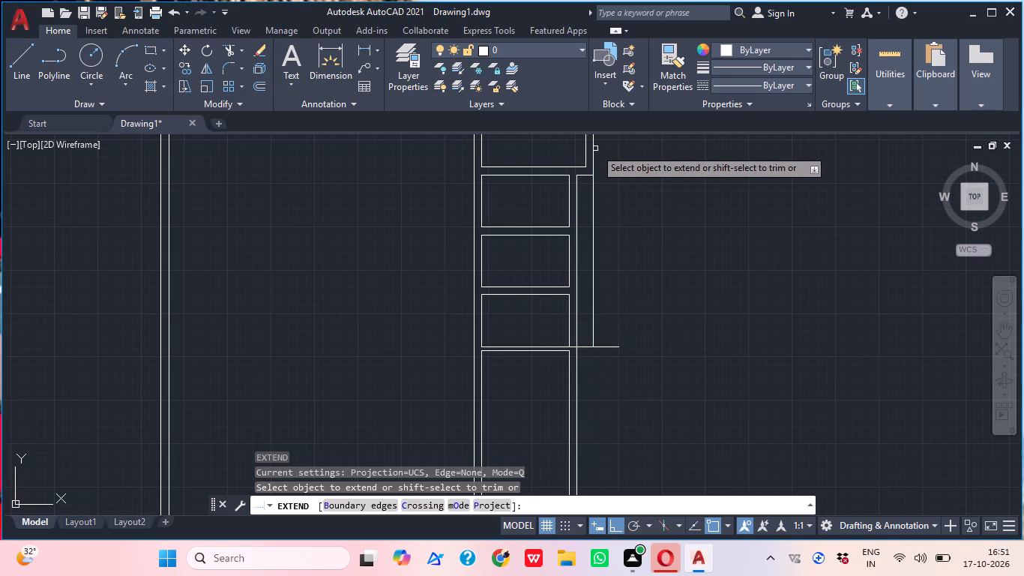
# Extend the wider upper bay's inner right wall line down to the stretched horizontal partition line.
pyautogui.click(587, 148)
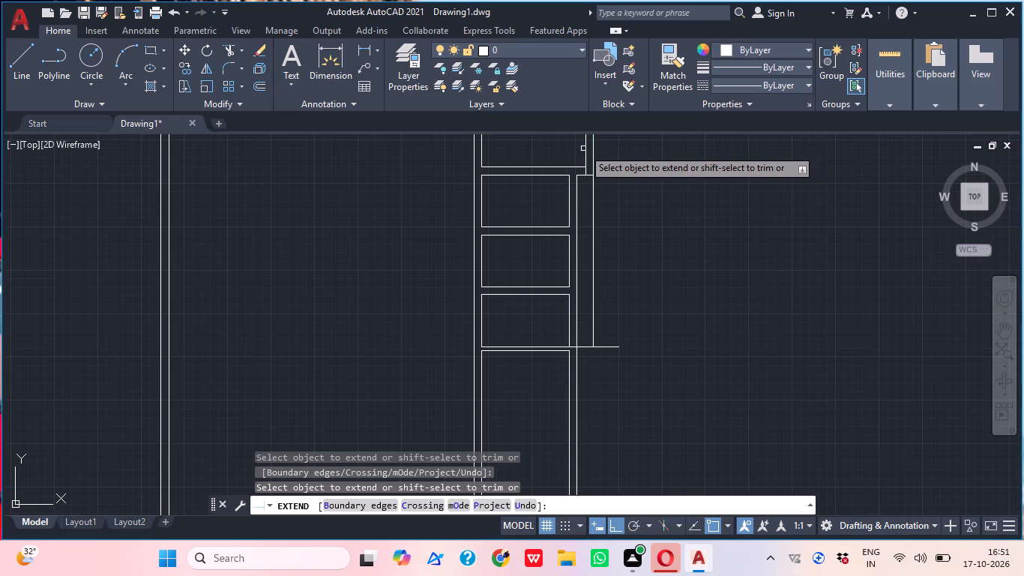
pyautogui.scroll(-2, 583, 148)
pyautogui.click(583, 148)
pyautogui.scroll(3, 614, 192)
pyautogui.moveTo(591, 187); pyautogui.dragTo(618, 181, button='middle')
pyautogui.press('Escape')
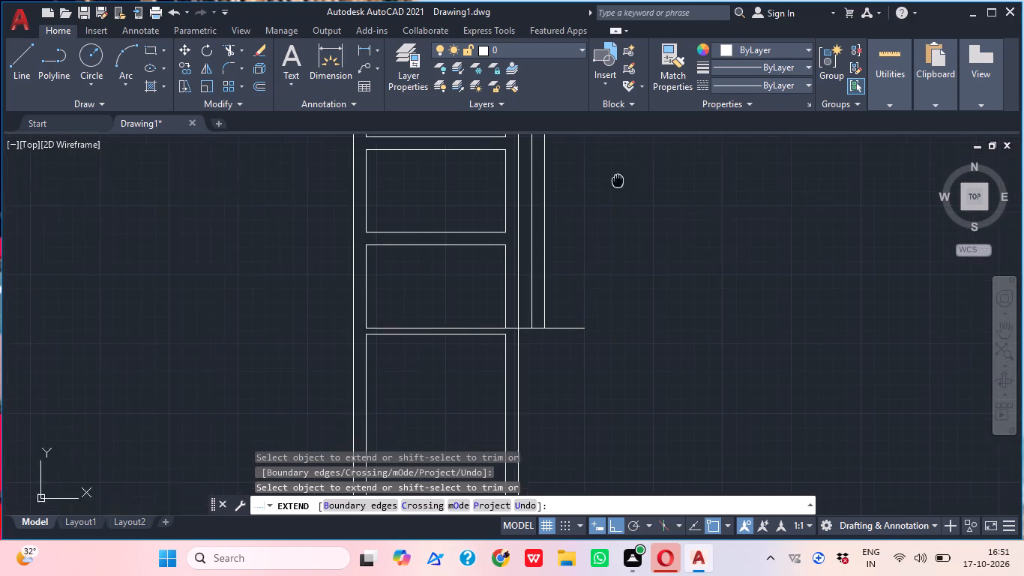
pyautogui.moveTo(618, 181); pyautogui.dragTo(620, 180, button='middle')
pyautogui.moveTo(573, 256); pyautogui.dragTo(629, 223, button='middle')
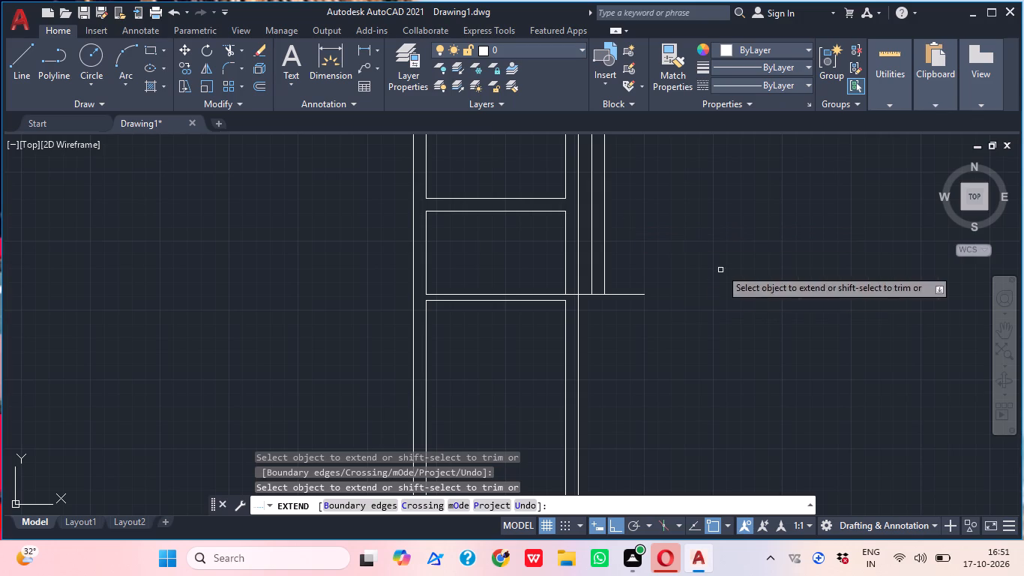
pyautogui.moveTo(636, 280); pyautogui.dragTo(659, 282, button='middle')
pyautogui.moveTo(654, 282); pyautogui.dragTo(651, 317, button='middle')
pyautogui.scroll(1, 642, 299)
pyautogui.scroll(-1, 642, 299)
pyautogui.moveTo(633, 340); pyautogui.dragTo(621, 277, button='middle')
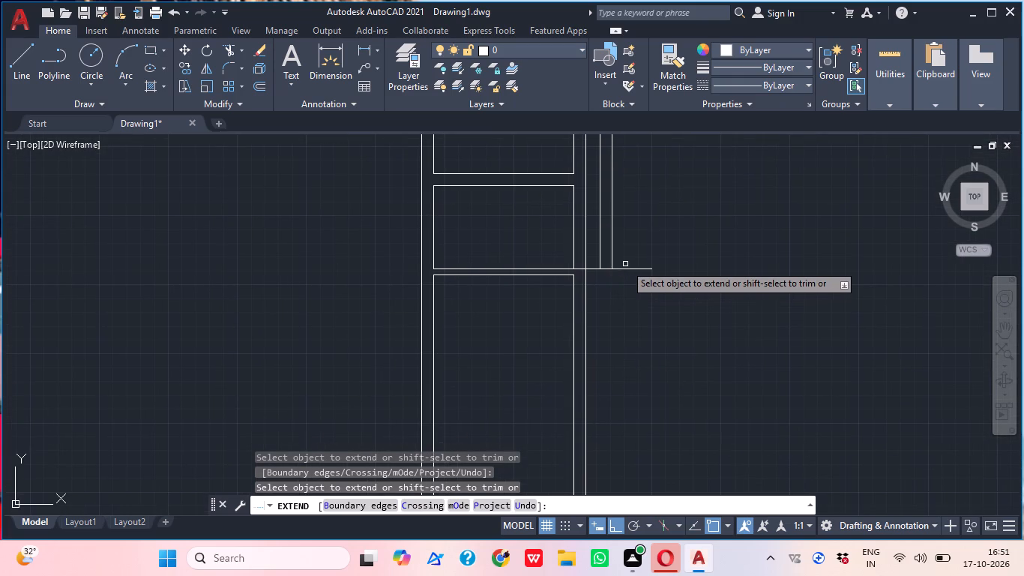
pyautogui.moveTo(625, 264); pyautogui.dragTo(624, 237, button='middle')
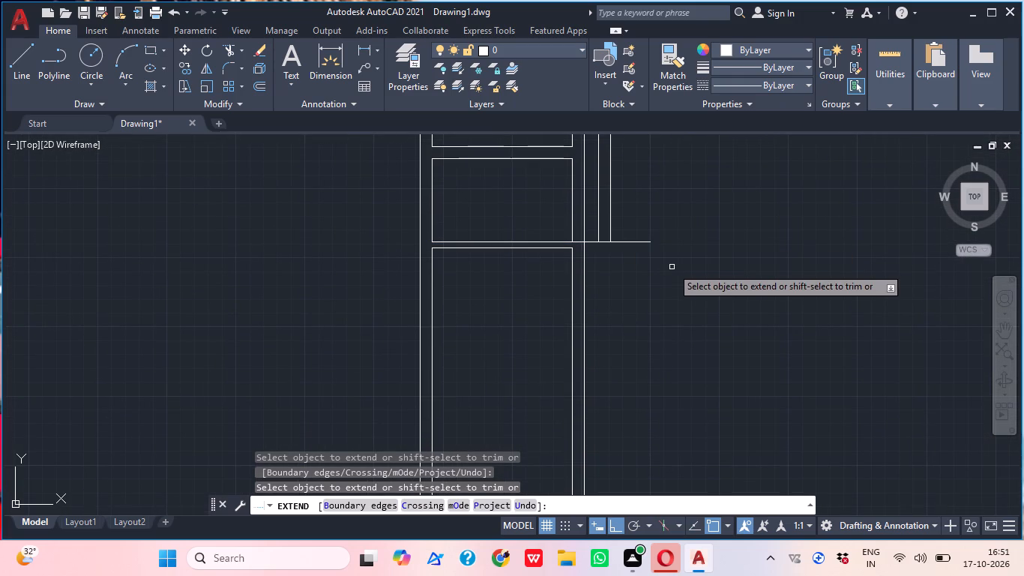
pyautogui.press('Escape')
pyautogui.middleClick(651, 329)
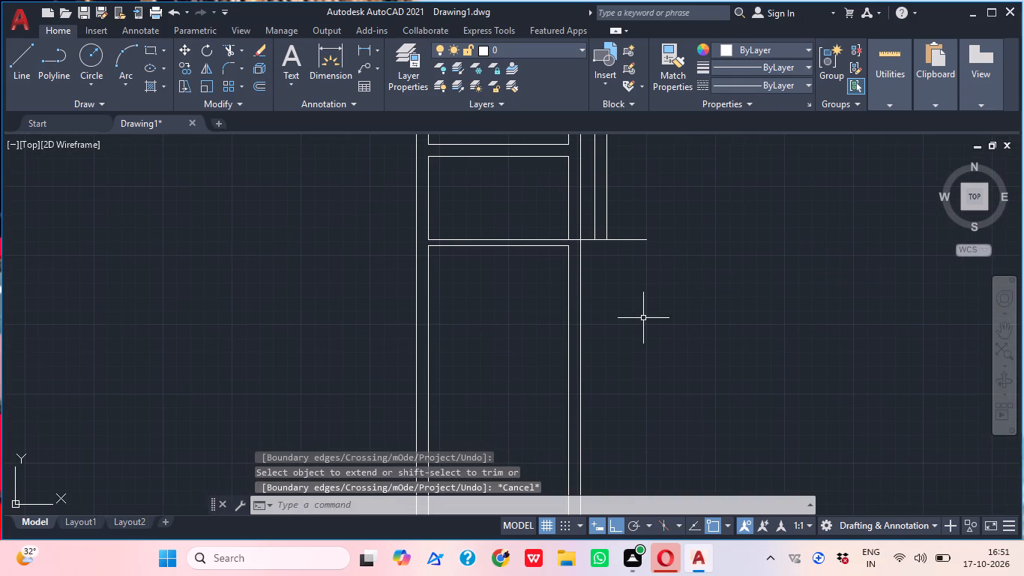
# Offset the stretched horizontal partition line 7' downward.
pyautogui.write('O')
pyautogui.press('space')
pyautogui.write("7'")
pyautogui.press('Return')
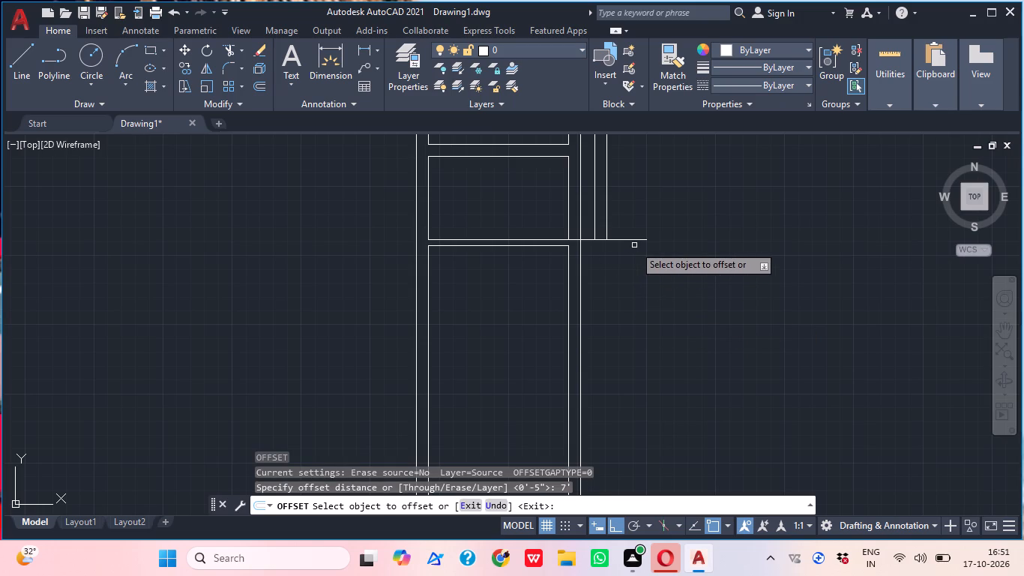
pyautogui.click(631, 238)
pyautogui.click(620, 331)
pyautogui.moveTo(662, 307); pyautogui.dragTo(690, 308, button='middle')
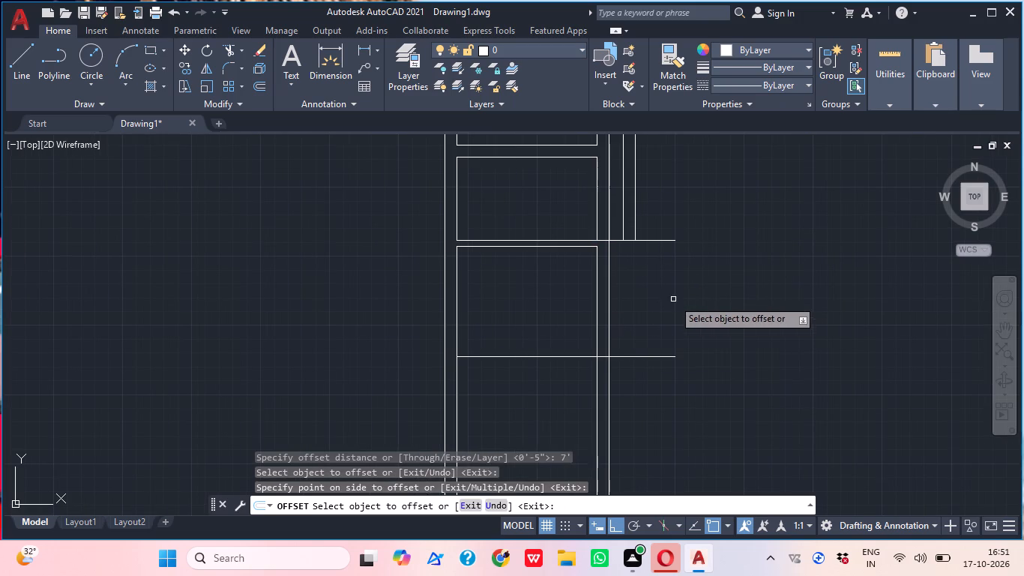
pyautogui.press('Escape')
# Extend the wider bay's two right wall lines down to the new horizontal line.
pyautogui.write('EXX')
pyautogui.press('BackSpace')
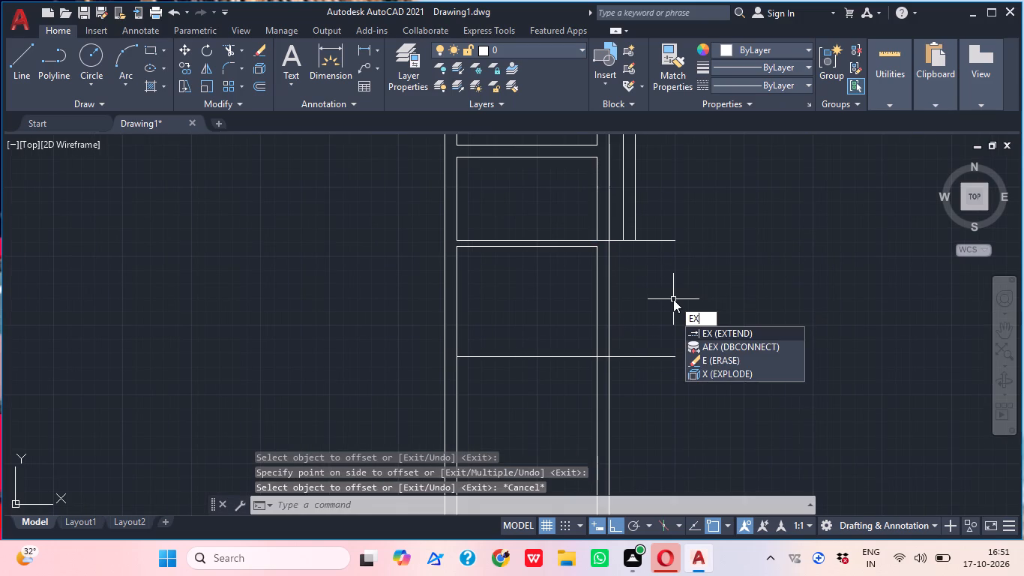
pyautogui.press('space')
pyautogui.click(619, 199)
pyautogui.click(660, 207)
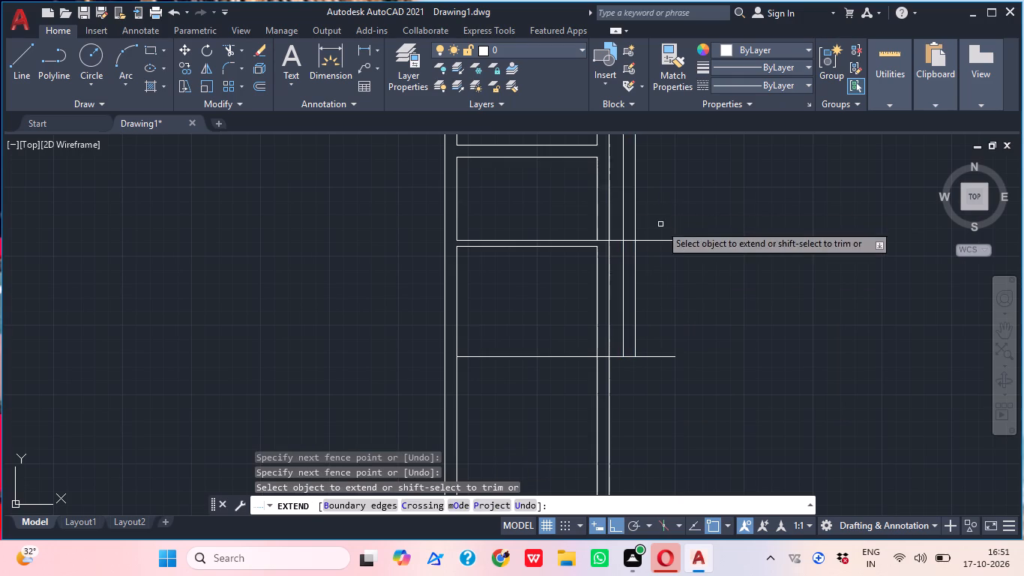
pyautogui.press('Escape')
# Trim the overhanging ends of the two long horizontal lines beyond the bay's outer right wall line.
pyautogui.write('TR')
pyautogui.press('space')
pyautogui.click(660, 224)
pyautogui.click(666, 379)
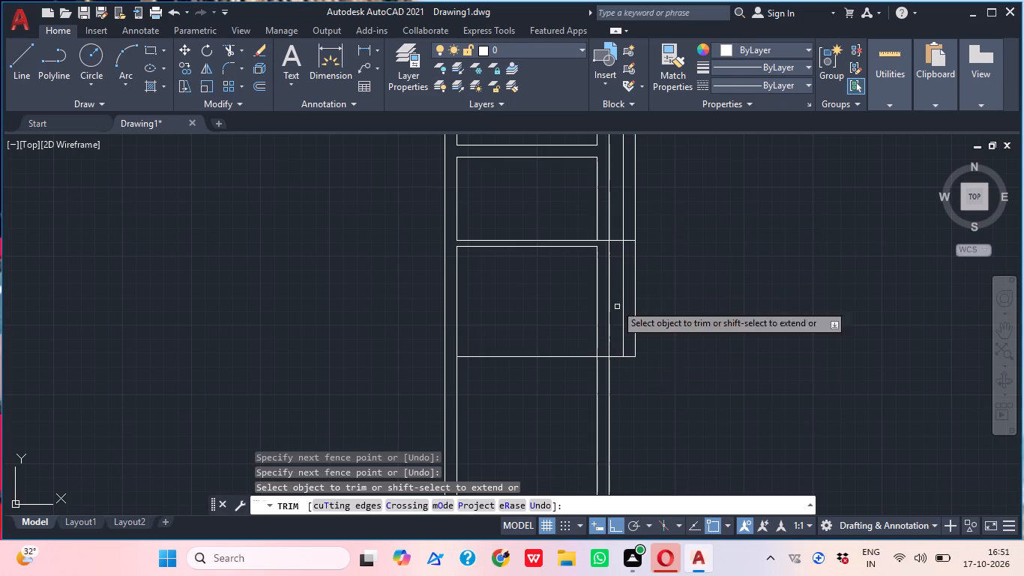
# Trim the narrower right wall's two lines inside the new 7' space and the wider wall's two lines beside the room above.
pyautogui.scroll(2, 606, 260)
pyautogui.click(630, 262)
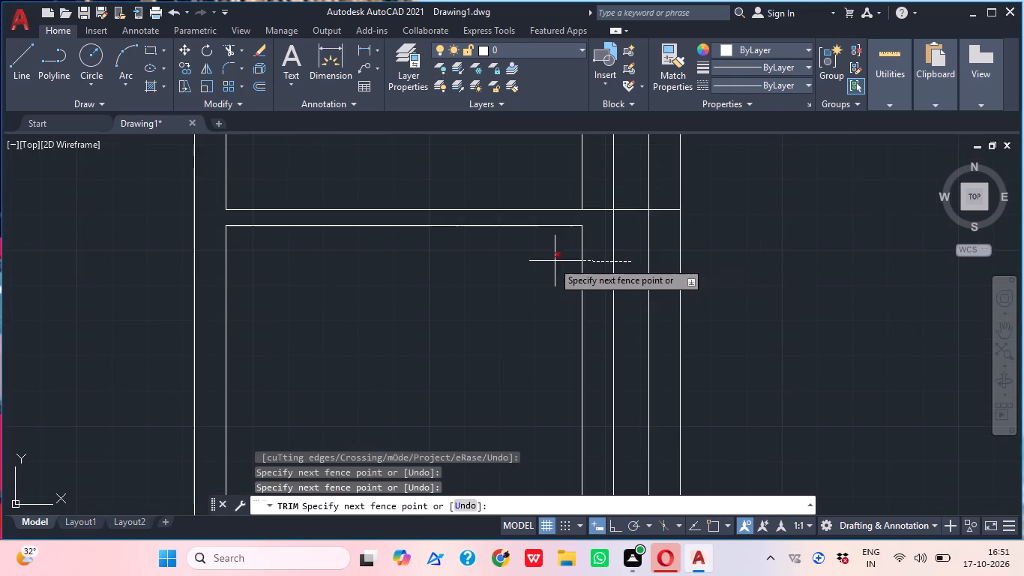
pyautogui.click(549, 261)
pyautogui.scroll(-1, 581, 237)
pyautogui.moveTo(588, 249); pyautogui.dragTo(591, 344, button='middle')
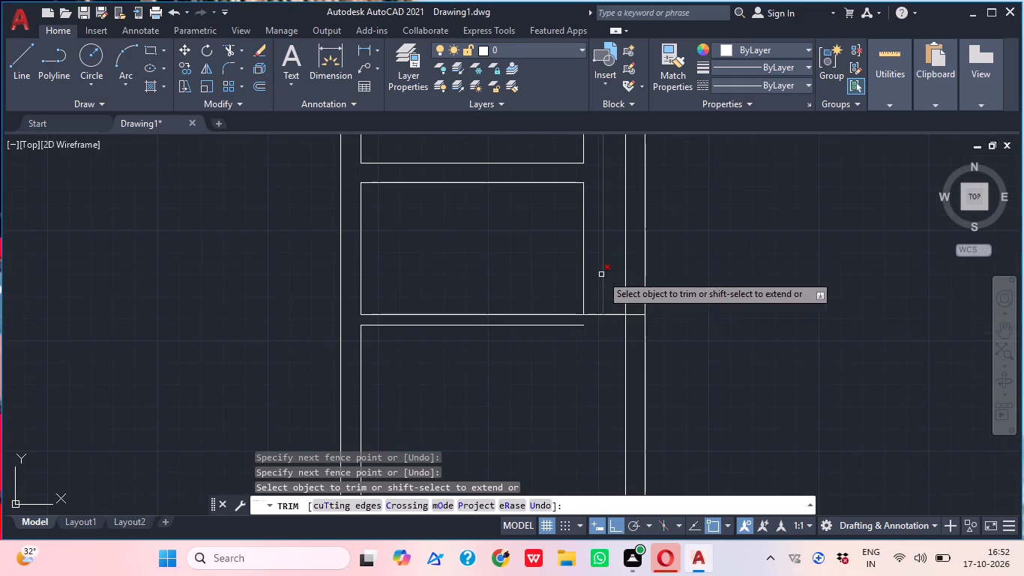
pyautogui.moveTo(601, 275); pyautogui.dragTo(618, 352, button='middle')
pyautogui.click(665, 346)
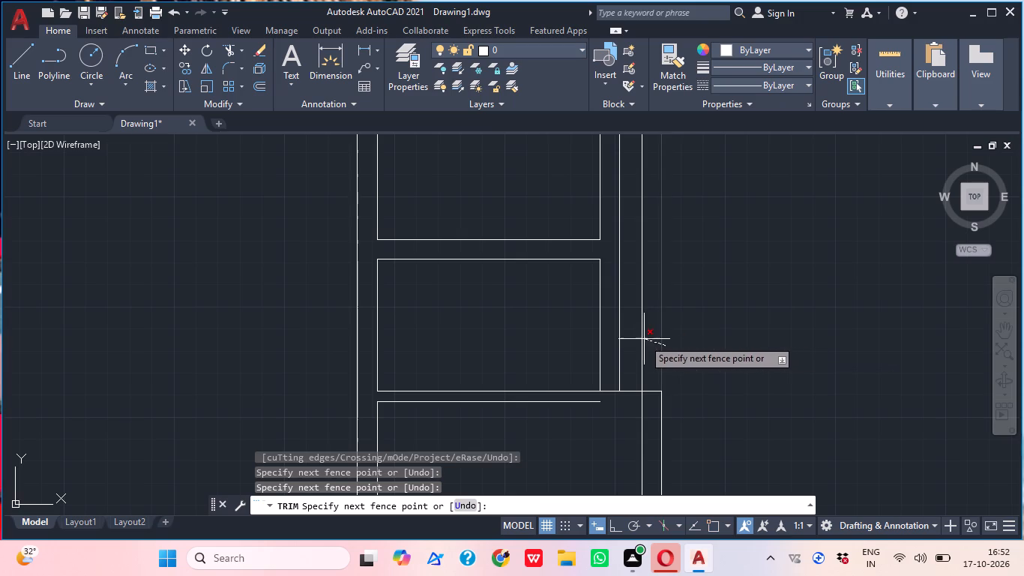
pyautogui.click(641, 338)
pyautogui.moveTo(675, 348); pyautogui.dragTo(684, 298, button='middle')
pyautogui.press('Escape')
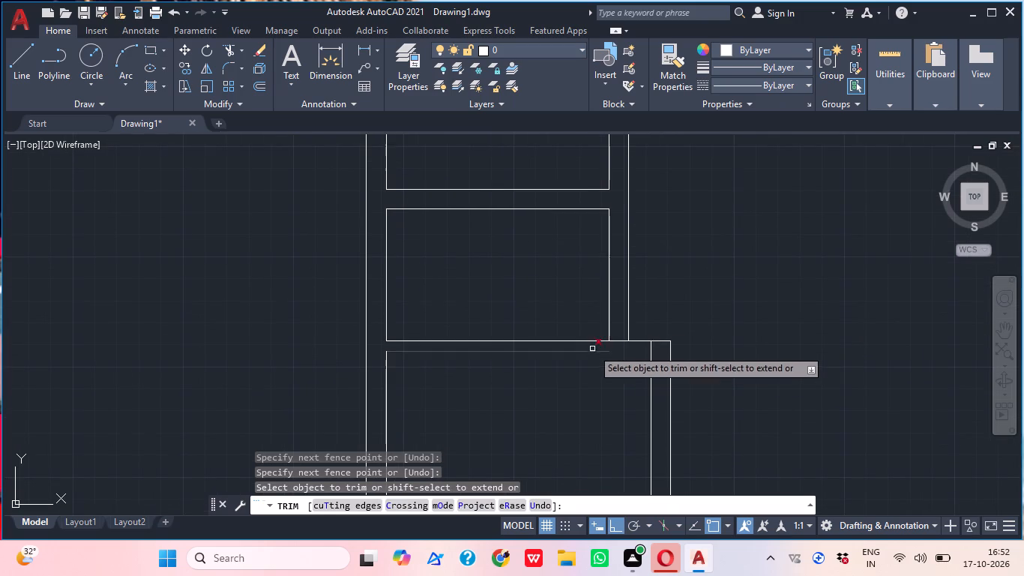
# Extend the partition's lower line right to the inner face of the new room's right wall.
pyautogui.press('e')
pyautogui.press('x')
pyautogui.press('space')
pyautogui.click(584, 352)
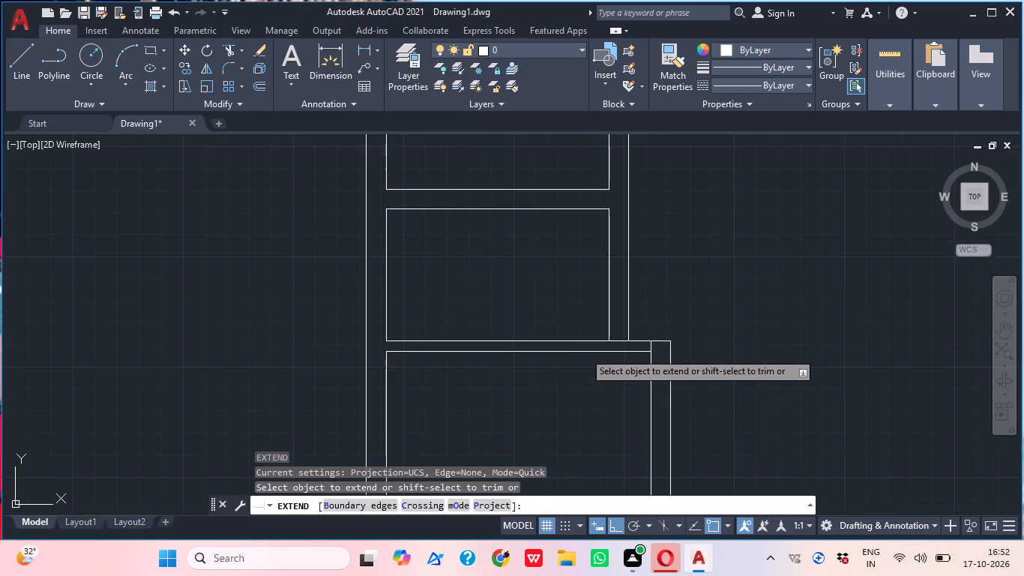
pyautogui.moveTo(651, 355); pyautogui.dragTo(635, 346, button='middle')
pyautogui.scroll(2, 639, 344)
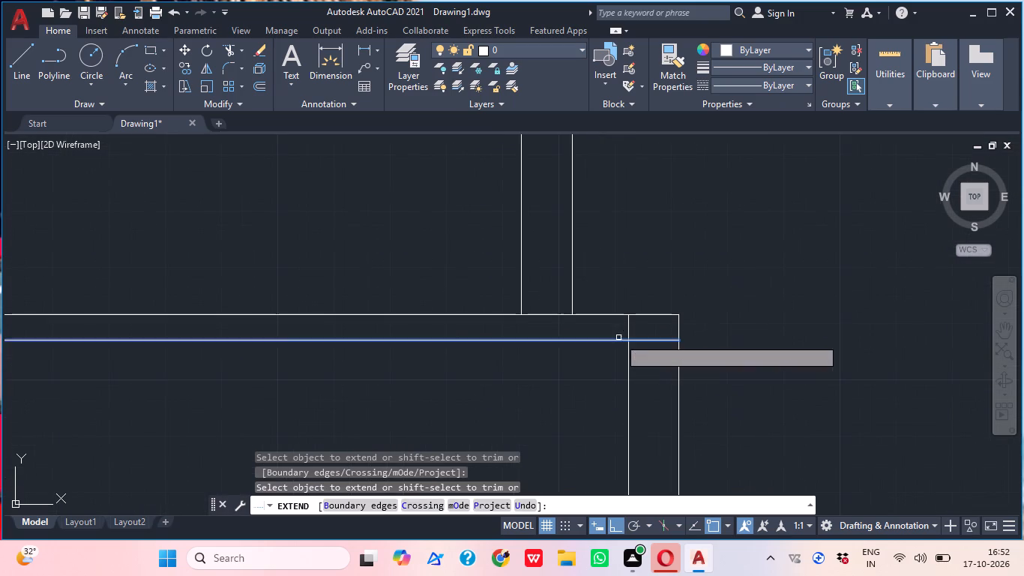
pyautogui.press('Escape')
# Trim the partition line across the narrower wall's opening and the inner wall line's stub at the room's upper right corner.
pyautogui.write('TR')
pyautogui.press('space')
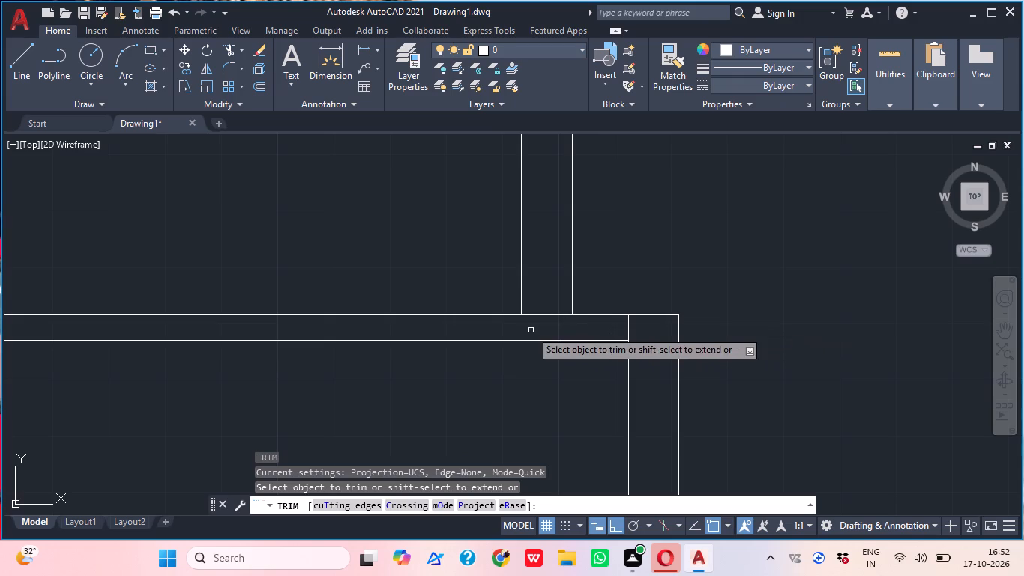
pyautogui.click(531, 327)
pyautogui.click(534, 307)
pyautogui.click(617, 331)
pyautogui.click(643, 331)
pyautogui.press('Escape')
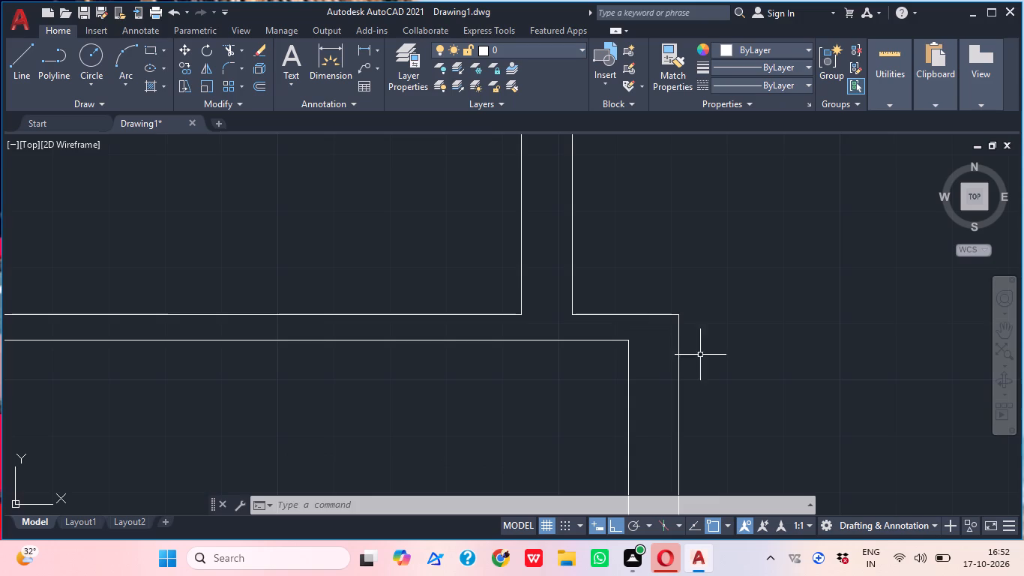
pyautogui.press('Escape')
pyautogui.scroll(-2, 714, 335)
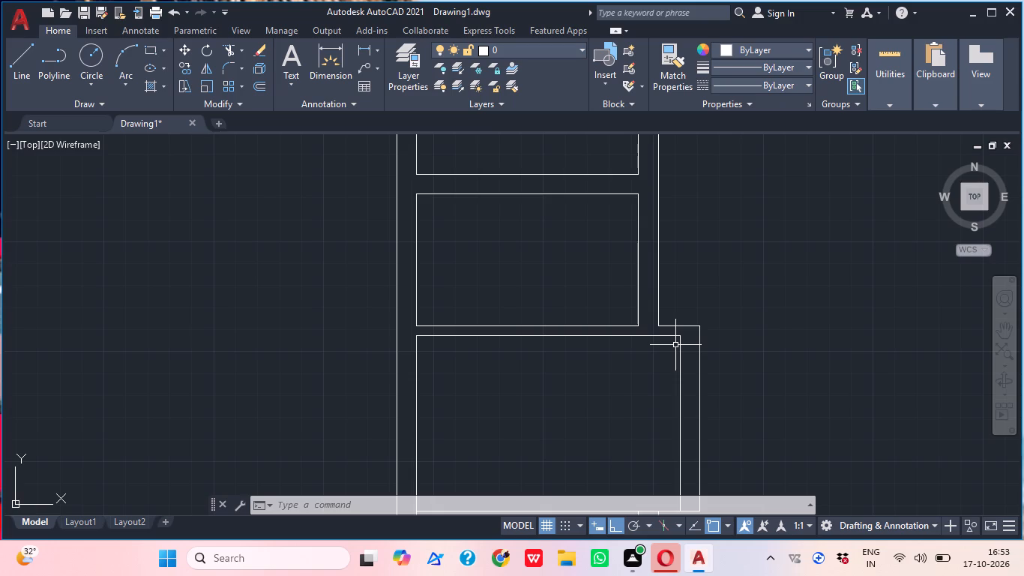
# Offset the new room's bottom line 9" downward to form its lower wall.
pyautogui.middleClick(601, 309)
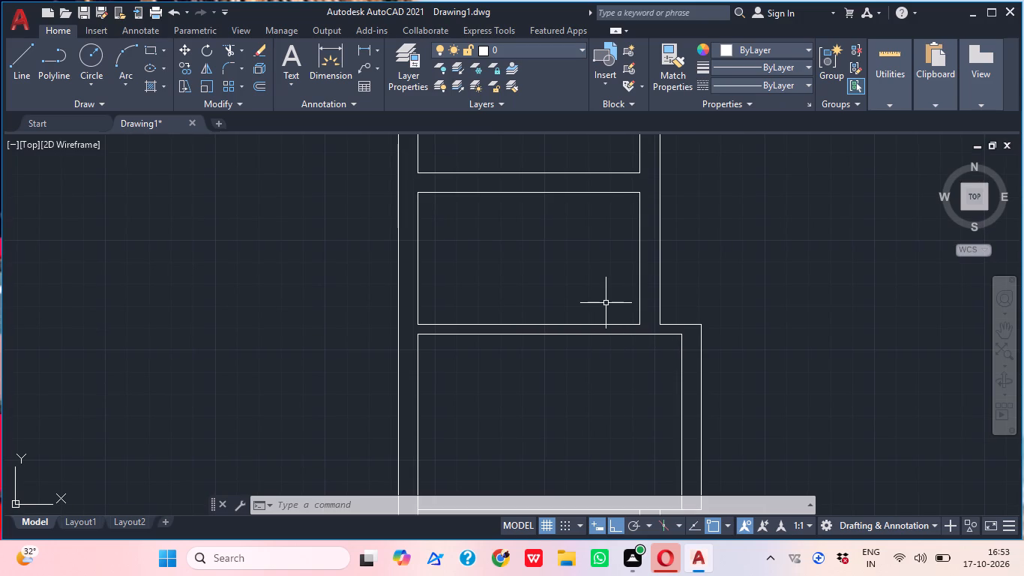
pyautogui.moveTo(663, 305); pyautogui.dragTo(712, 270, button='middle')
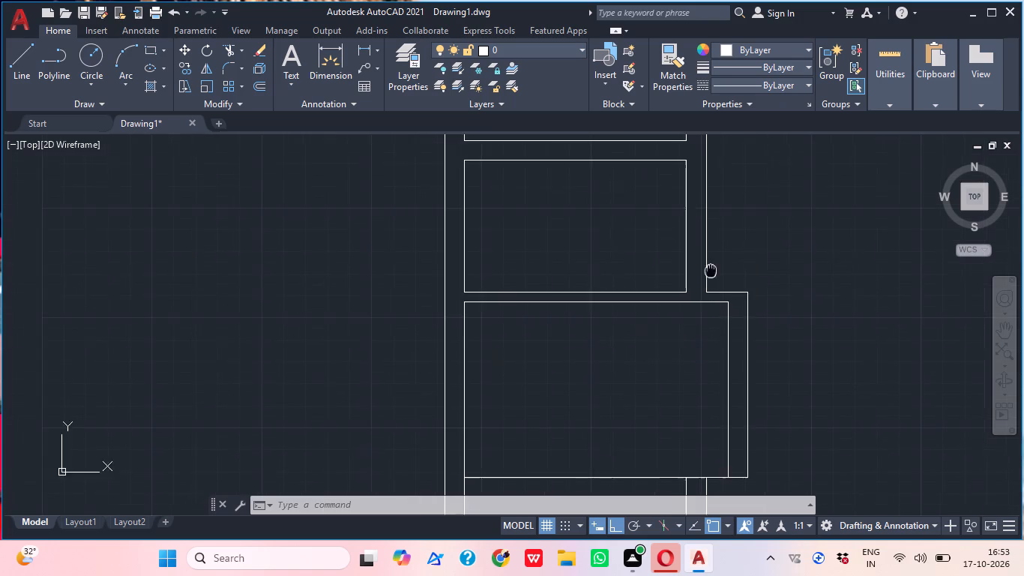
pyautogui.moveTo(712, 270); pyautogui.dragTo(714, 269, button='middle')
pyautogui.moveTo(678, 355); pyautogui.dragTo(681, 334, button='middle')
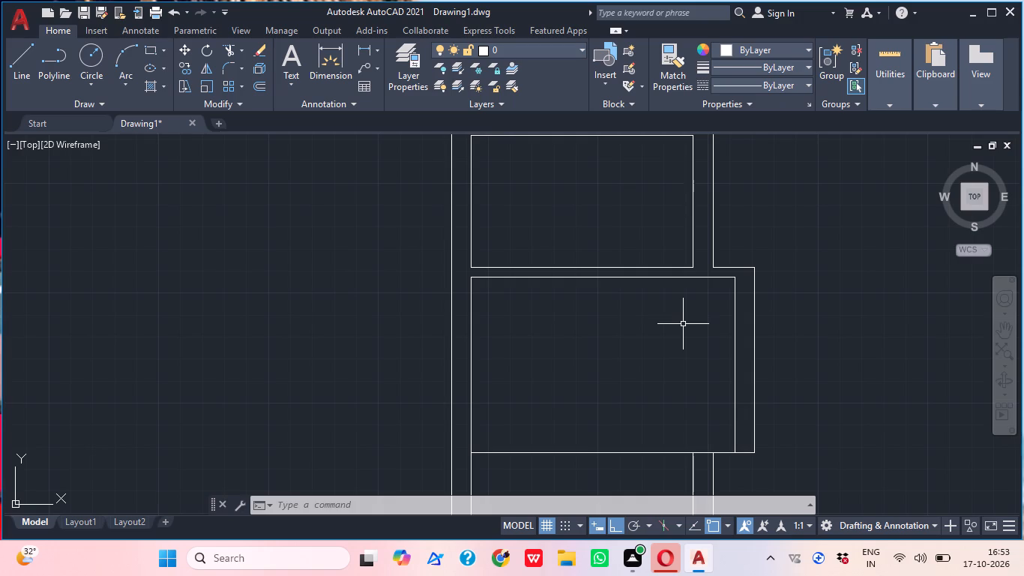
pyautogui.moveTo(684, 333); pyautogui.dragTo(686, 325, button='middle')
pyautogui.write('O')
pyautogui.press('space')
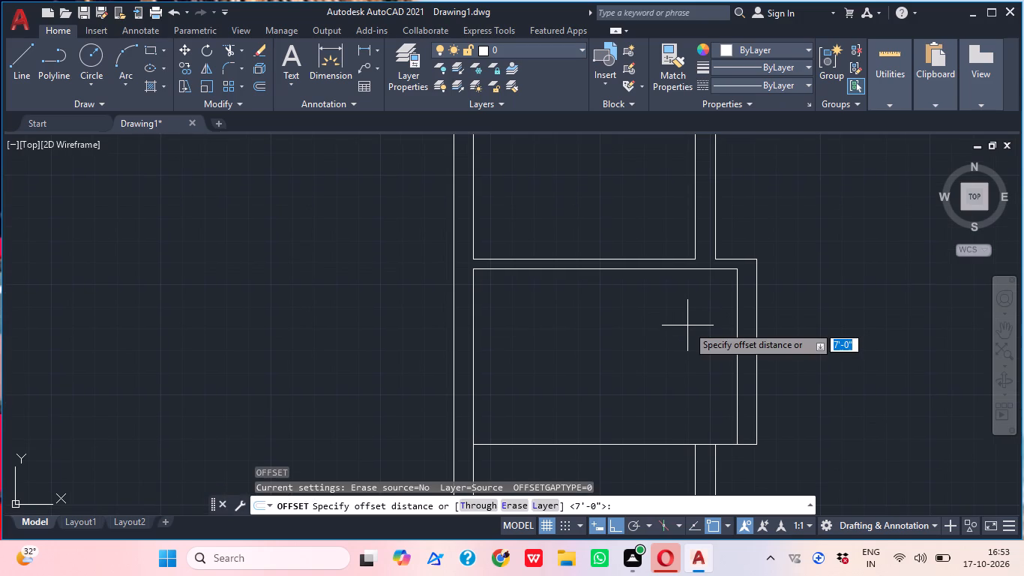
pyautogui.write('9"')
pyautogui.press('Return')
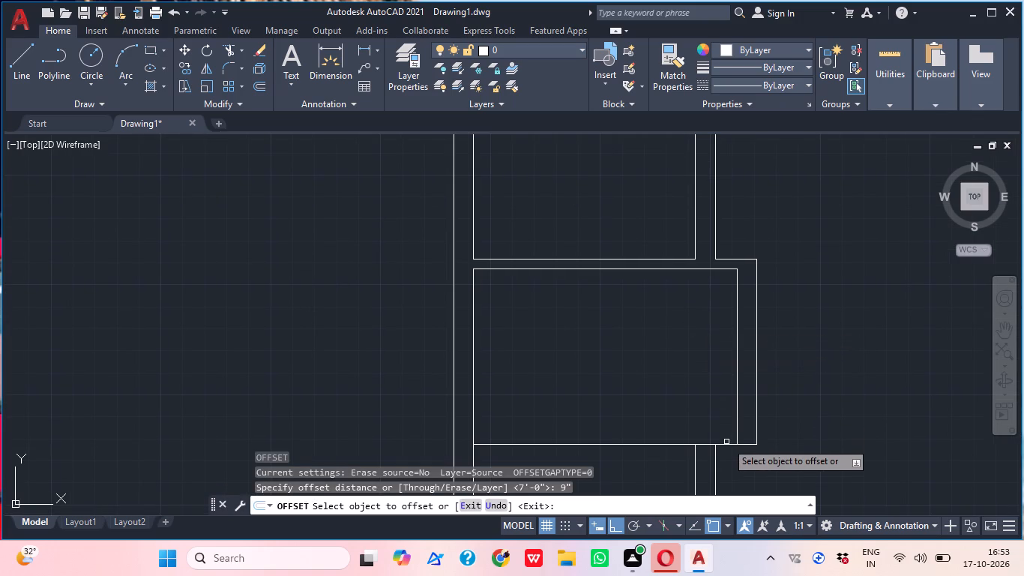
pyautogui.click(726, 443)
pyautogui.click(761, 482)
pyautogui.moveTo(787, 451); pyautogui.dragTo(793, 437, button='middle')
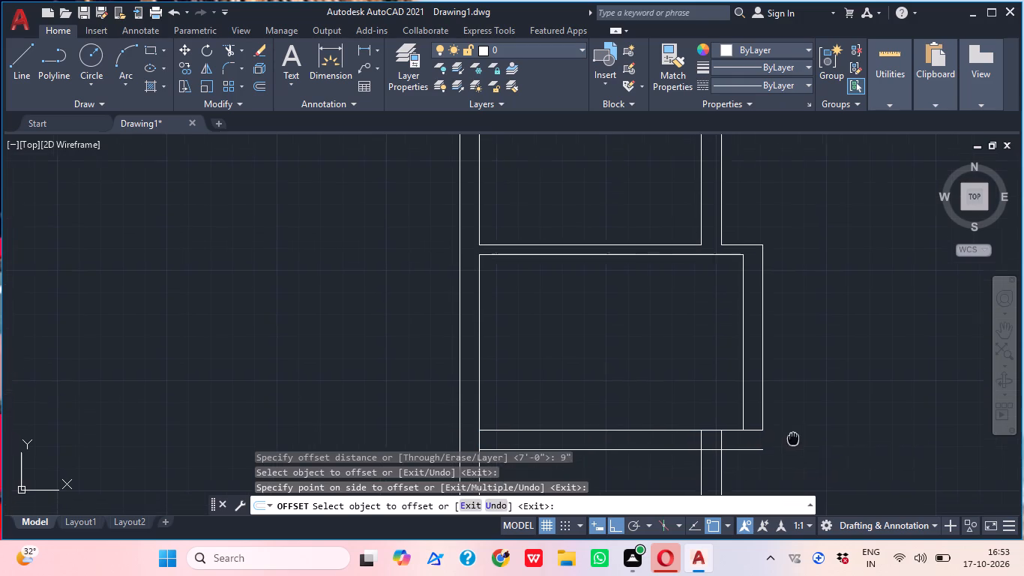
pyautogui.moveTo(793, 437); pyautogui.dragTo(794, 433, button='middle')
pyautogui.press('Escape')
# Extend the new room's two right wall lines down to the lower wall's outer line.
pyautogui.write('EX')
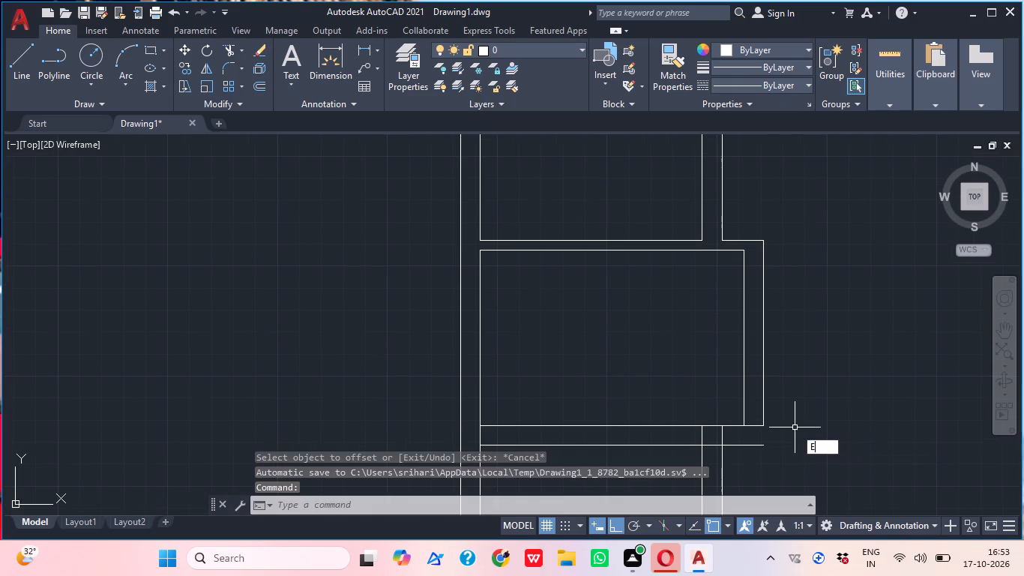
pyautogui.press('space')
pyautogui.click(777, 381)
pyautogui.click(722, 382)
pyautogui.moveTo(733, 412); pyautogui.dragTo(763, 363, button='middle')
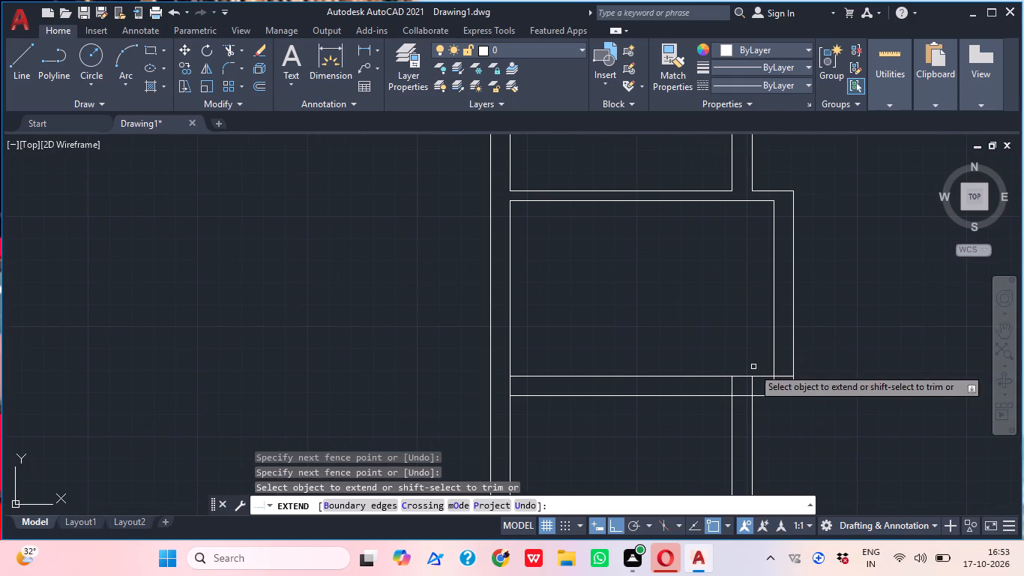
pyautogui.press('Escape')
# Trim the vertical lines crossing the new 9" lower wall and clean up its lower right corner.
pyautogui.write('TR')
pyautogui.press('space')
pyautogui.click(753, 389)
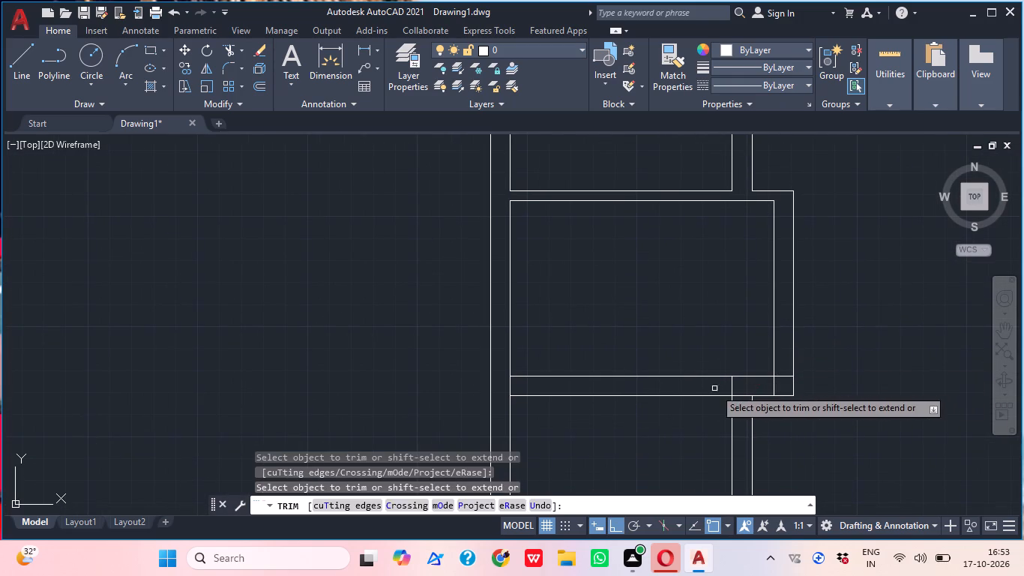
pyautogui.click(714, 388)
pyautogui.doubleClick(783, 387)
pyautogui.click(785, 374)
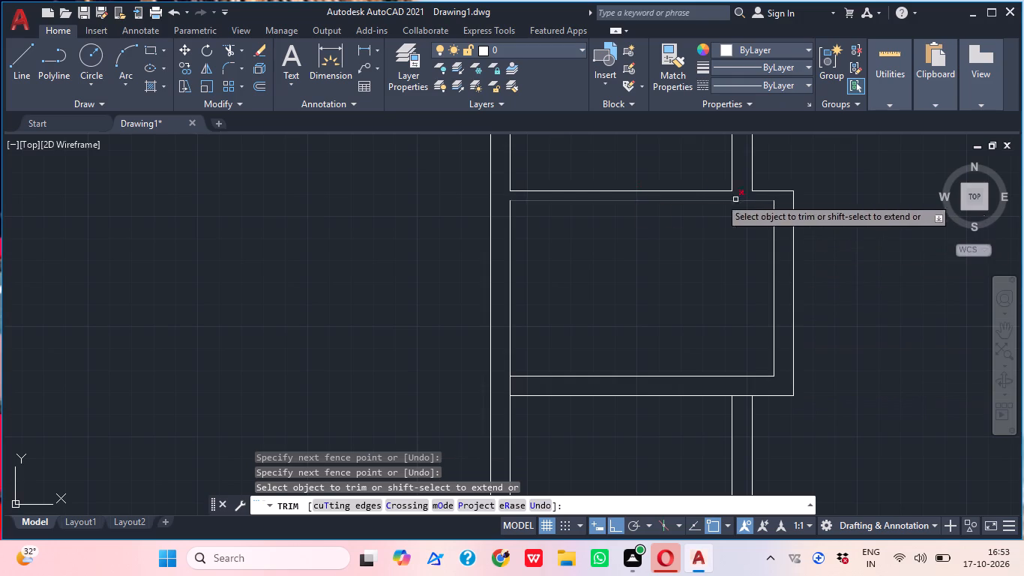
pyautogui.press('Escape')
pyautogui.scroll(-1, 717, 258)
pyautogui.moveTo(758, 296); pyautogui.dragTo(795, 297, button='middle')
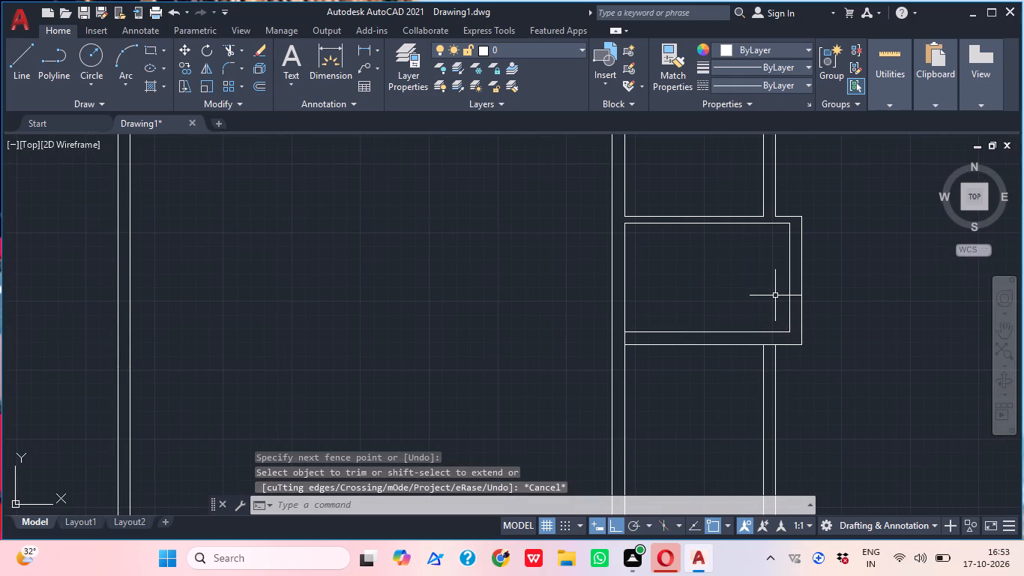
# Extend both lines of the 9" lower wall left to the outer face of the plan's far left wall.
pyautogui.write('EX')
pyautogui.press('space')
pyautogui.moveTo(702, 401); pyautogui.dragTo(700, 388)
pyautogui.click(636, 289)
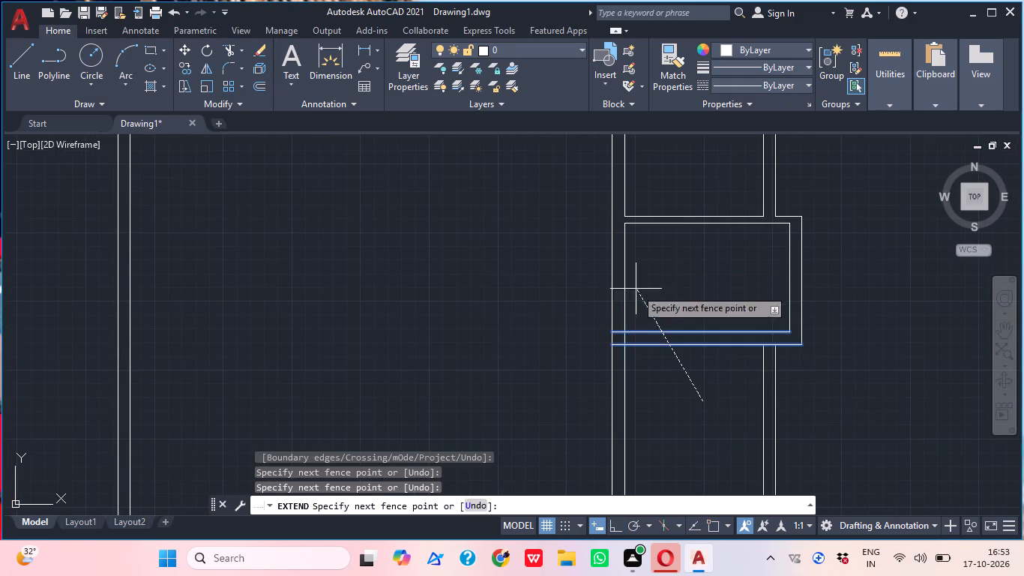
pyautogui.moveTo(672, 376); pyautogui.dragTo(672, 364)
pyautogui.click(669, 301)
pyautogui.click(502, 372)
pyautogui.click(495, 314)
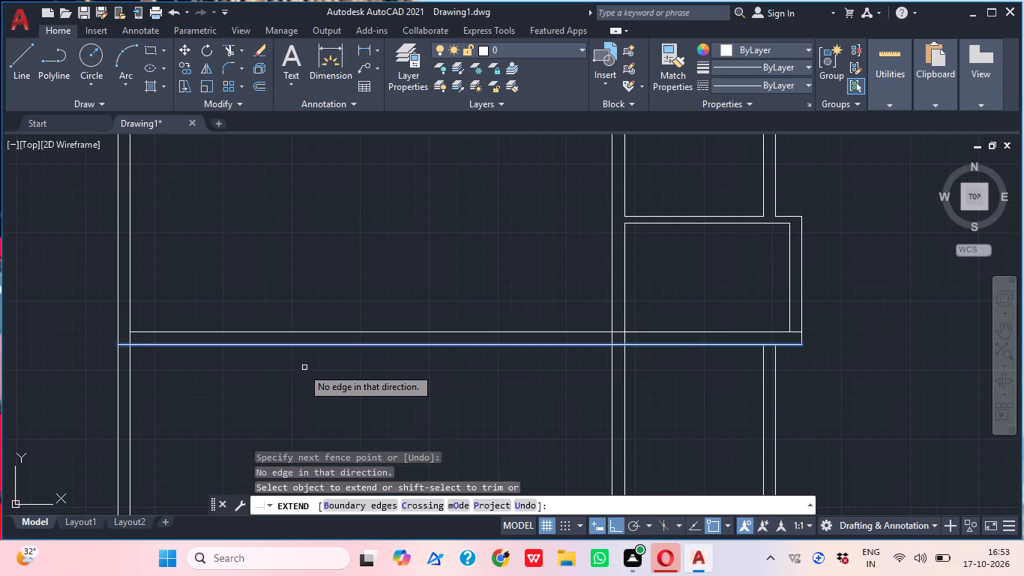
pyautogui.click(301, 367)
pyautogui.click(349, 297)
pyautogui.press('Escape')
# Trim all vertical wall lines hanging below the lower wall's outer line across the full plan width.
pyautogui.write('TR')
pyautogui.press('space')
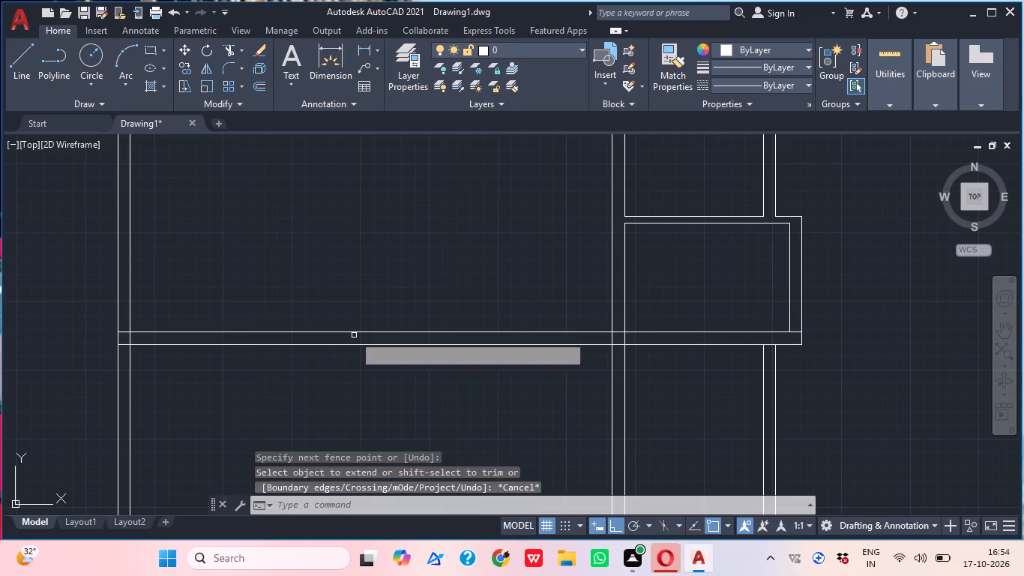
pyautogui.click(86, 394)
pyautogui.click(825, 395)
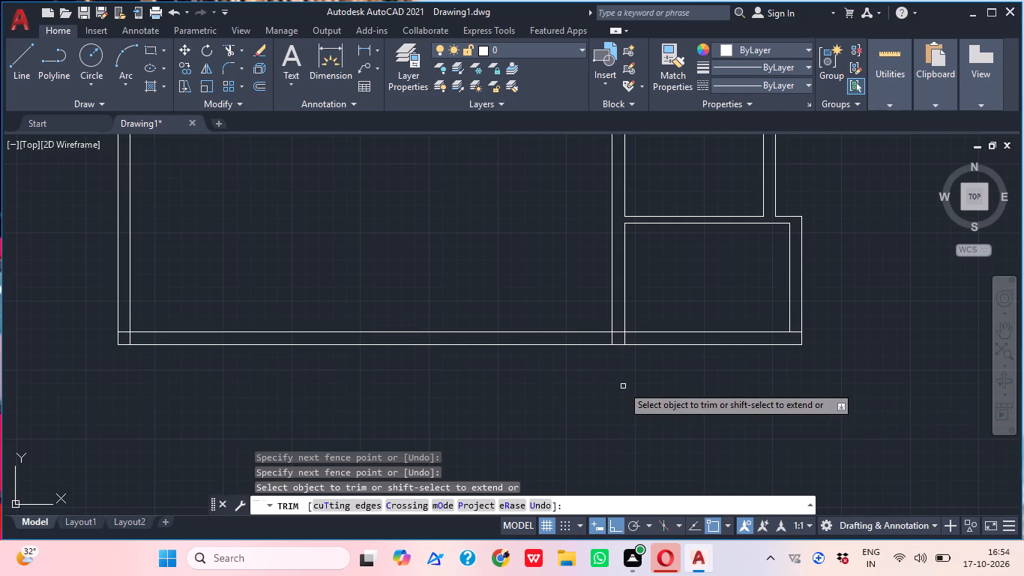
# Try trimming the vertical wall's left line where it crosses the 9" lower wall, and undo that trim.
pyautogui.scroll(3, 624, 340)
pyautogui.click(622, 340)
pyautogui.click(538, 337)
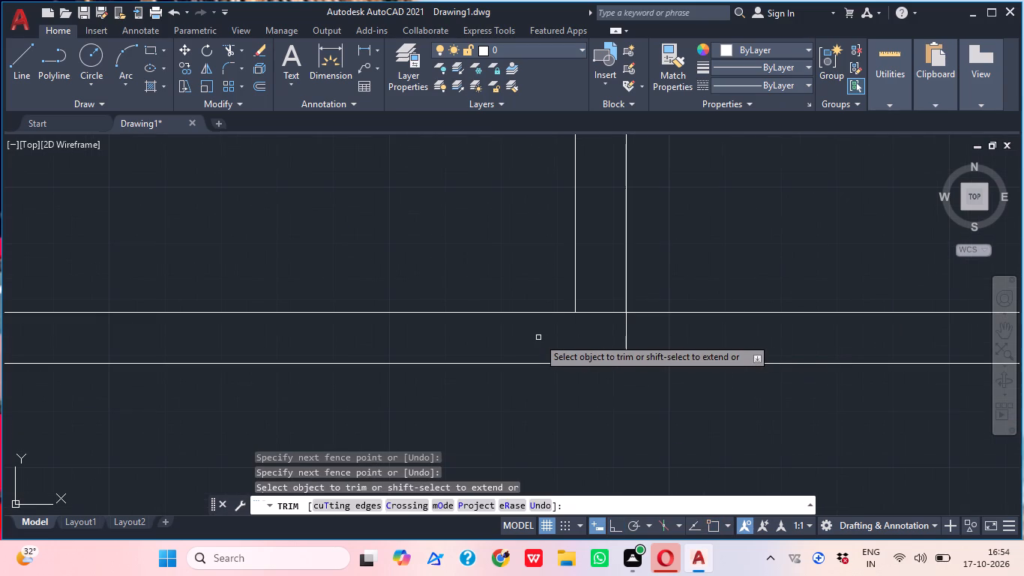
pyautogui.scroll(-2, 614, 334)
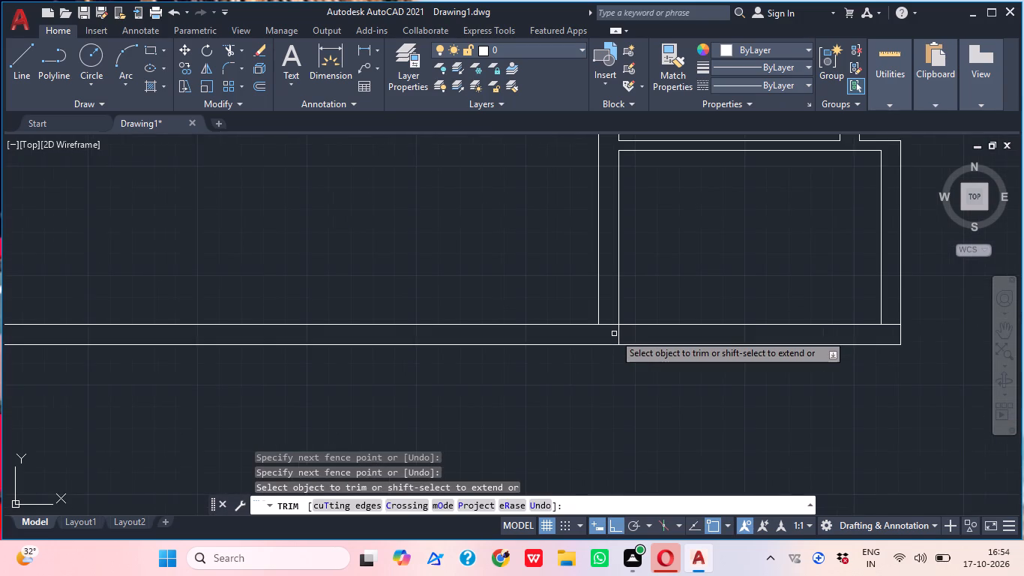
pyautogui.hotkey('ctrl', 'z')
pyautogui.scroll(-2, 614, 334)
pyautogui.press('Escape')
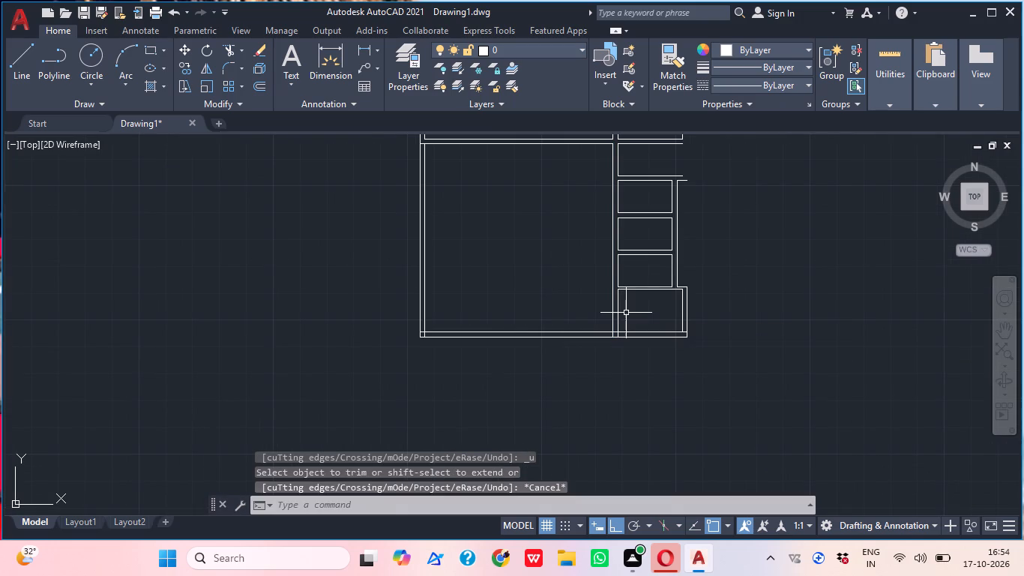
# Extend both lines of the 4.5" partition above the lower right room left to the far face of the vertical wall.
pyautogui.scroll(2, 630, 304)
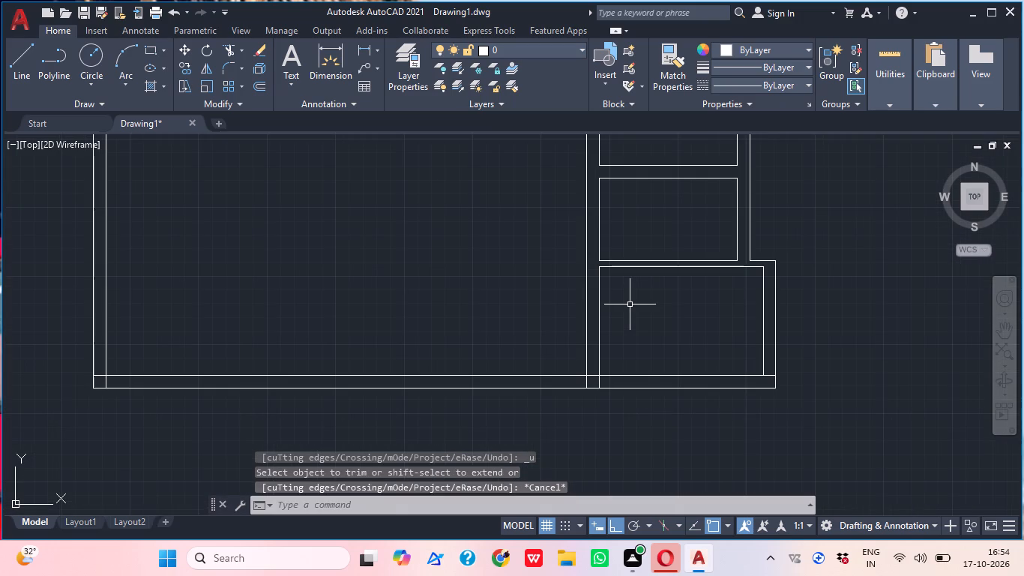
pyautogui.write('EX')
pyautogui.press('space')
pyautogui.click(591, 319)
pyautogui.click(638, 281)
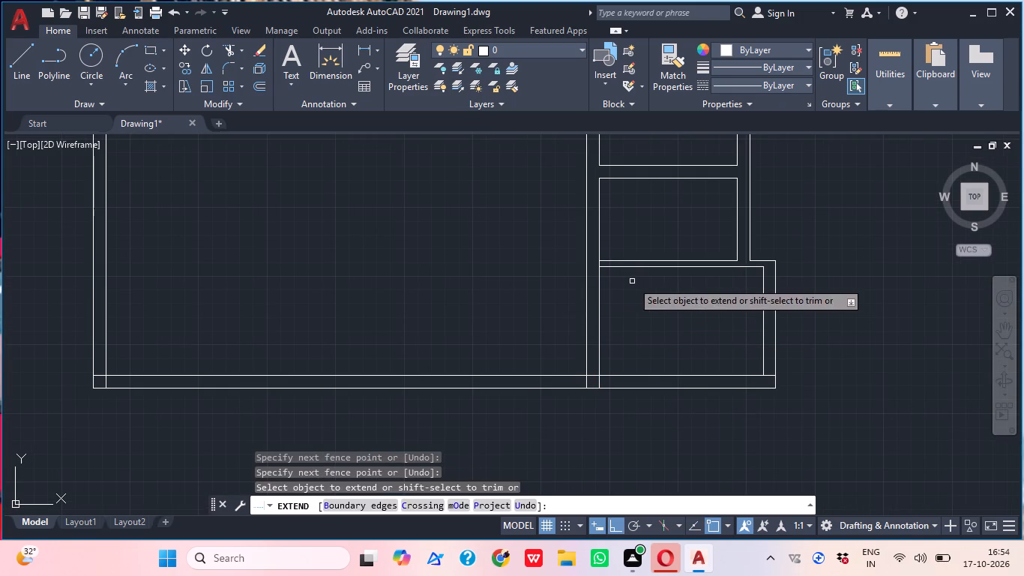
pyautogui.click(628, 279)
pyautogui.click(614, 258)
pyautogui.moveTo(638, 320); pyautogui.dragTo(645, 319, button='middle')
pyautogui.press('Escape')
# Trim away both vertical wall lines between the 4.5" partition and the lower wall, including their ends inside the 9" lower wall.
pyautogui.write('TR')
pyautogui.press('space')
pyautogui.click(632, 321)
pyautogui.click(562, 321)
pyautogui.scroll(3, 620, 381)
pyautogui.click(620, 381)
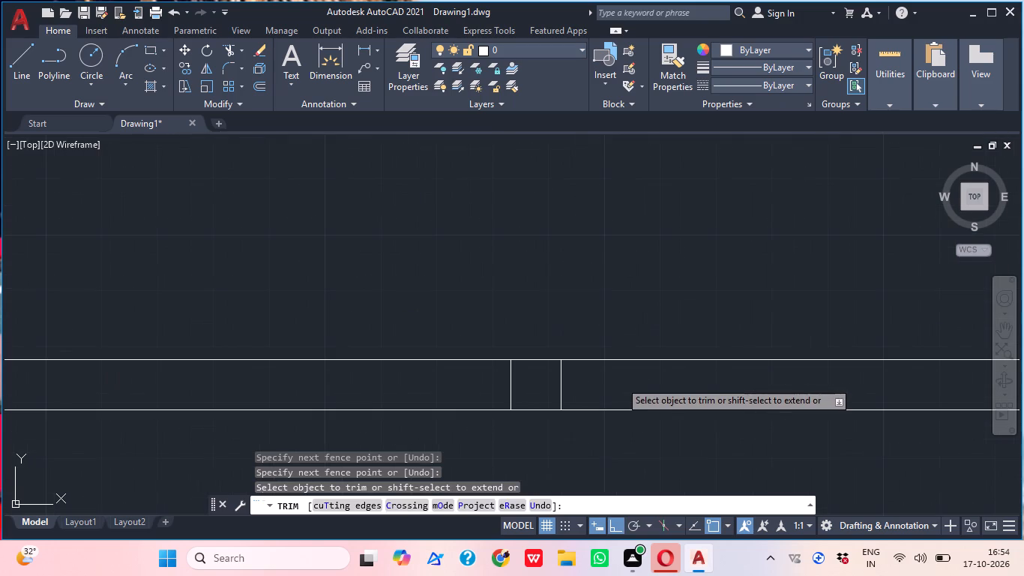
pyautogui.click(497, 382)
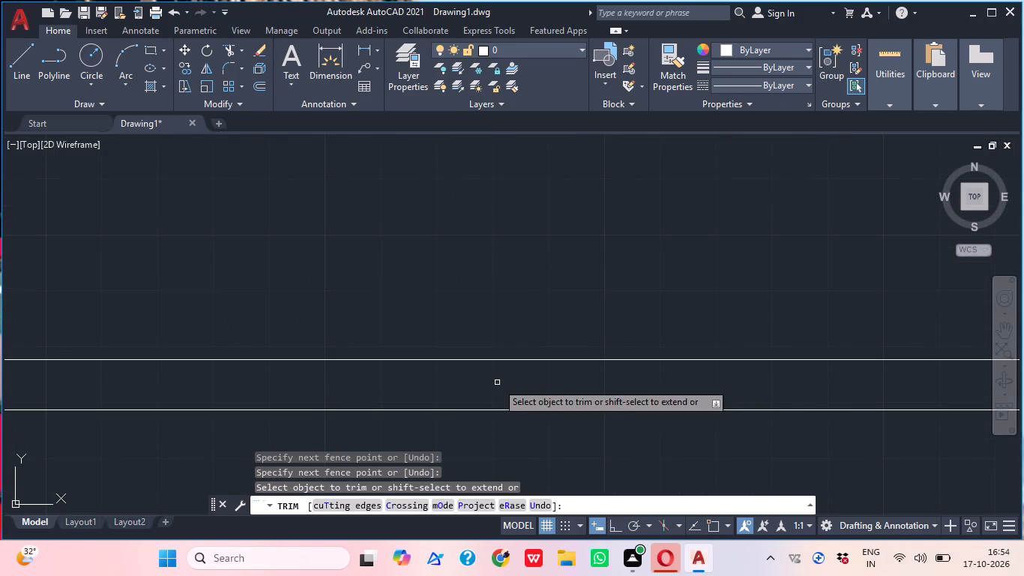
pyautogui.press('Escape')
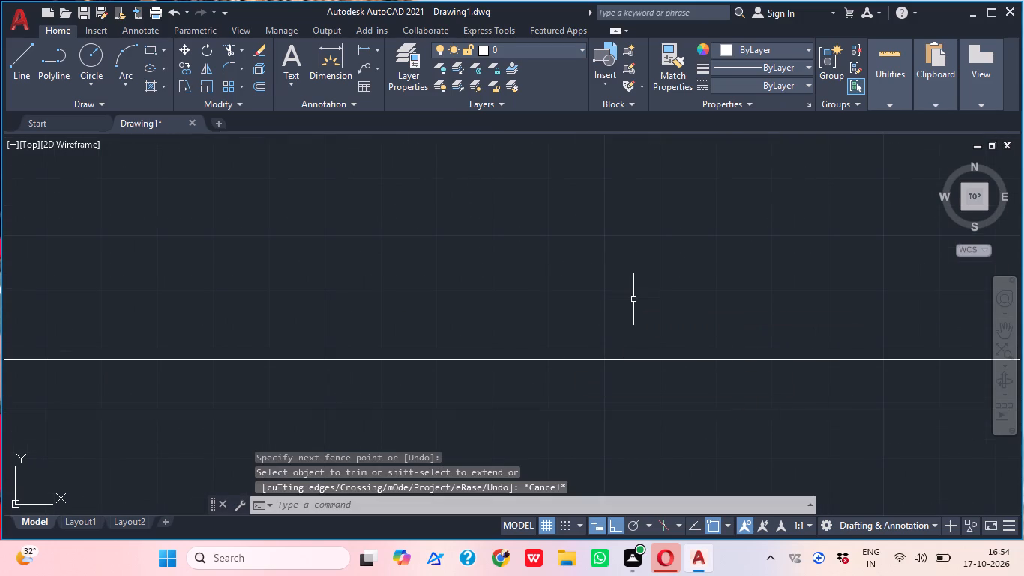
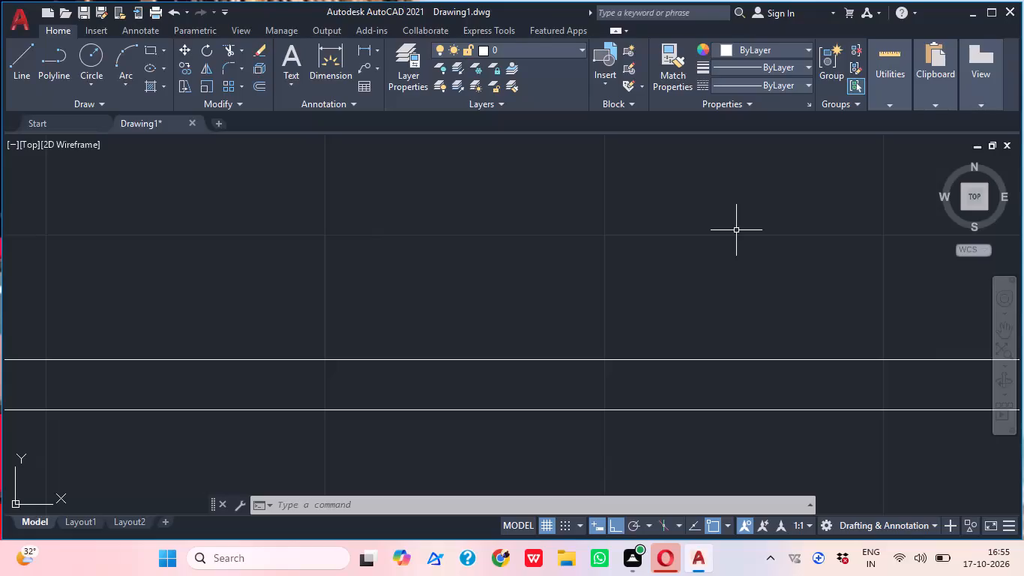
# Trim the inner wall lines' overlapping ends inside the plan's lower left outer corner, leaving a clean 9" wall junction.
pyautogui.moveTo(709, 232); pyautogui.dragTo(717, 236, button='middle')
pyautogui.scroll(-4, 717, 236)
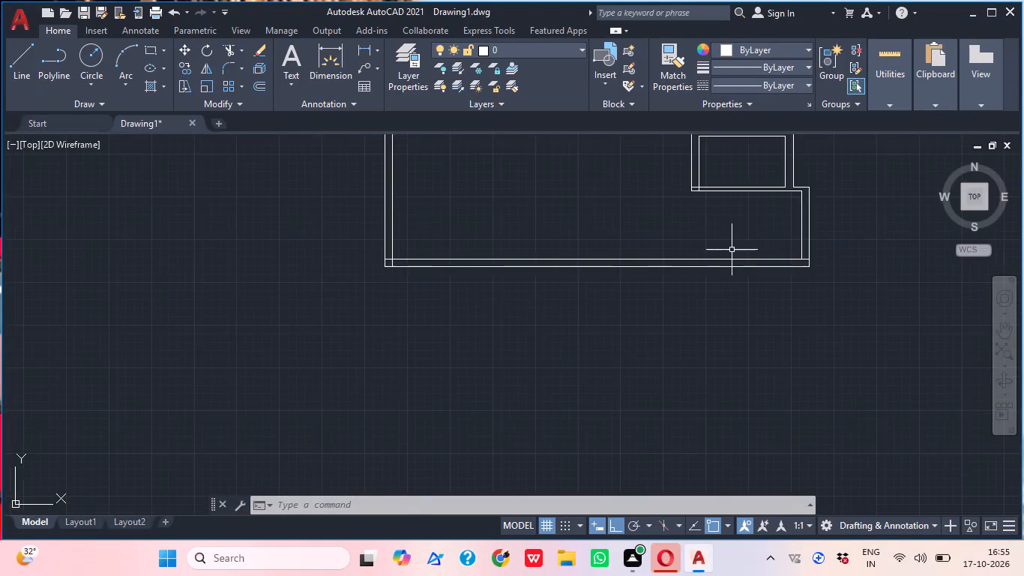
pyautogui.moveTo(733, 259); pyautogui.dragTo(724, 339, button='middle')
pyautogui.scroll(-1, 731, 280)
pyautogui.scroll(2, 467, 408)
pyautogui.moveTo(470, 406); pyautogui.dragTo(490, 414, button='middle')
pyautogui.press('t')
pyautogui.write('R')
pyautogui.press('space')
pyautogui.scroll(1, 567, 260)
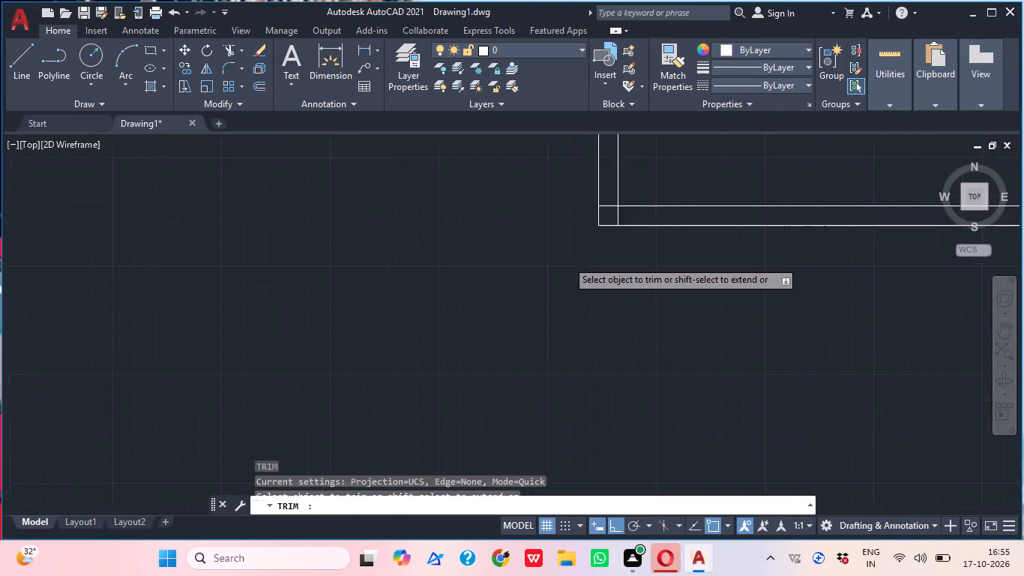
pyautogui.scroll(2, 570, 259)
pyautogui.moveTo(677, 186); pyautogui.dragTo(594, 385, button='middle')
pyautogui.click(631, 337)
pyautogui.click(573, 308)
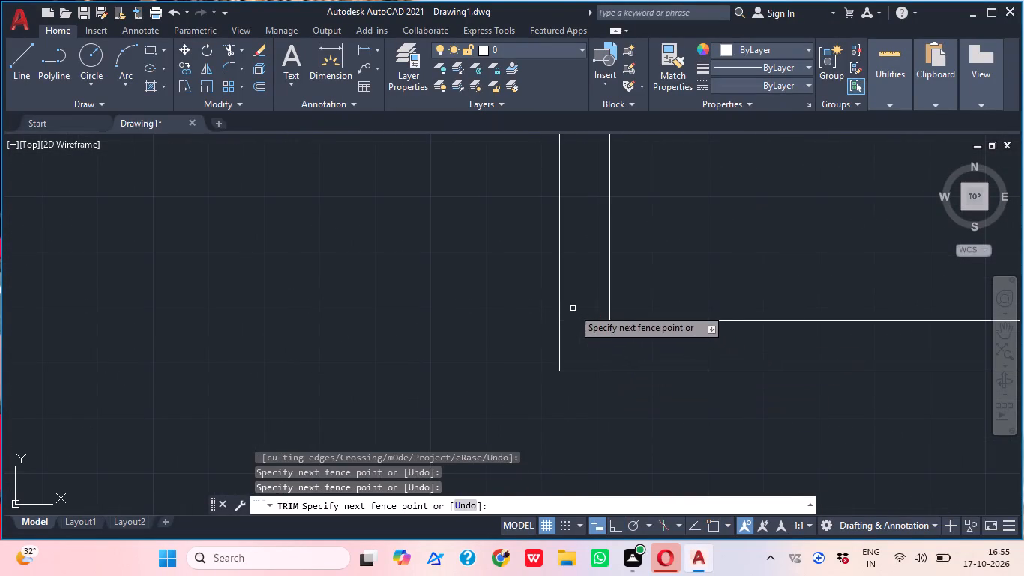
pyautogui.scroll(-4, 596, 306)
pyautogui.press('Escape')
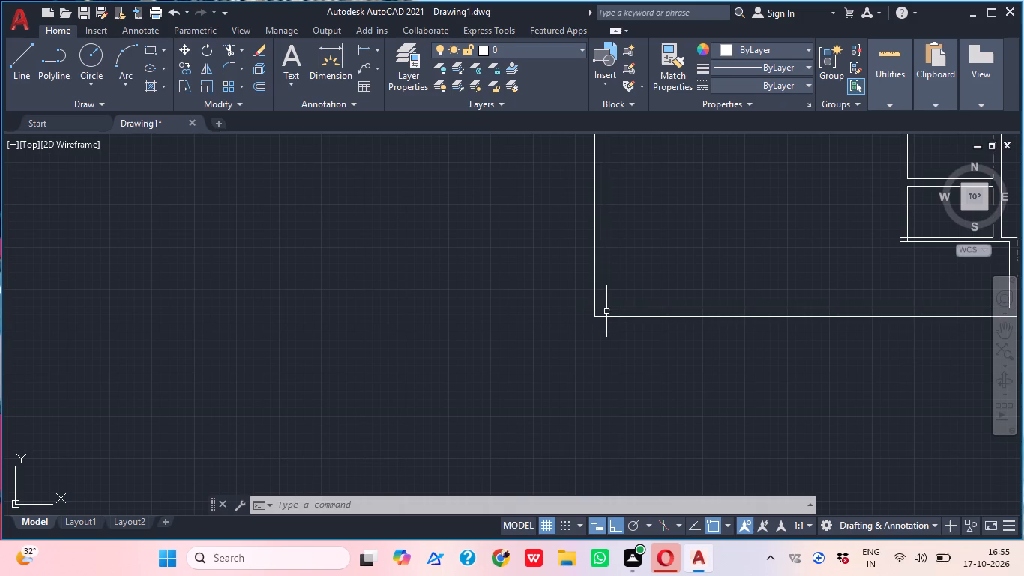
pyautogui.scroll(-1, 832, 148)
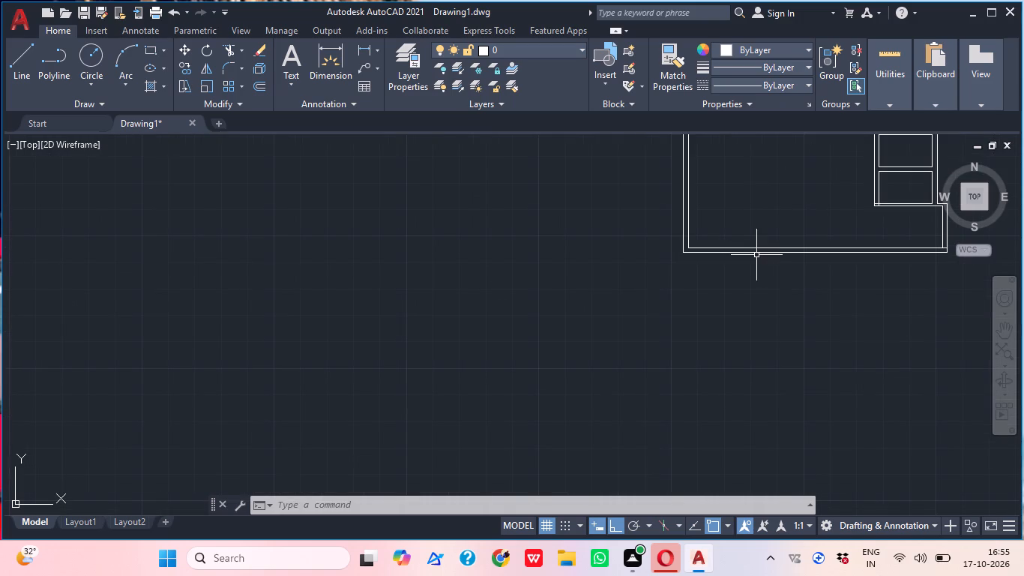
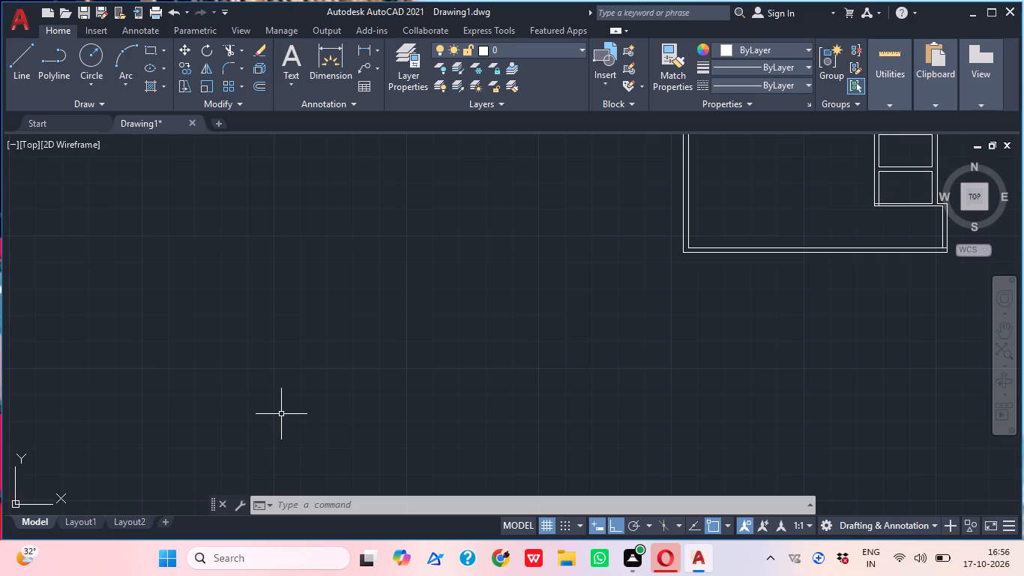
# Undo the recent trims and extensions that finished the bottom wall and the outer corners at the base of the plan.
pyautogui.scroll(-2, 433, 317)
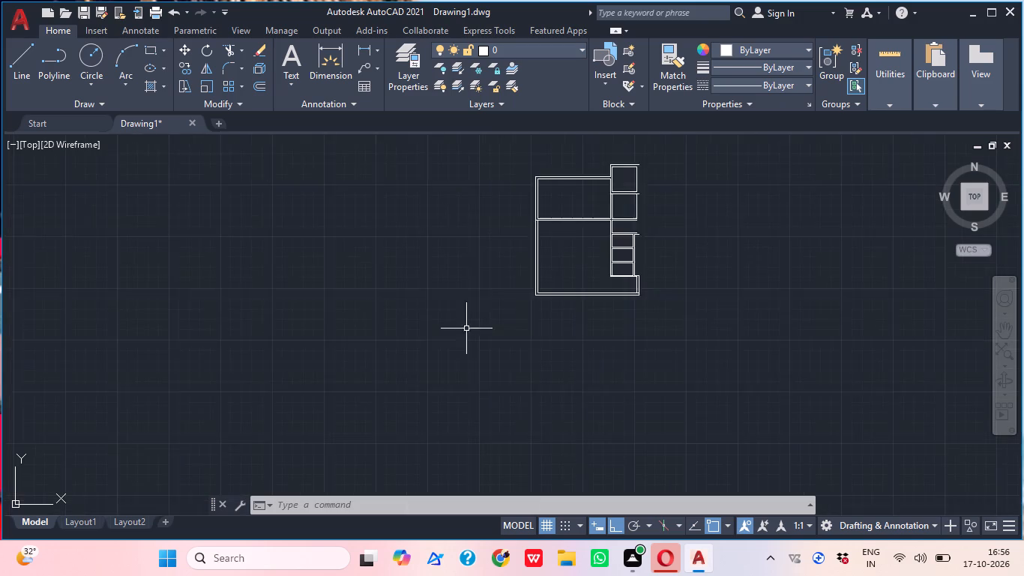
pyautogui.scroll(1, 533, 328)
pyautogui.moveTo(533, 328); pyautogui.dragTo(509, 395, button='middle')
pyautogui.scroll(-1, 509, 395)
pyautogui.scroll(2, 645, 287)
pyautogui.moveTo(558, 327); pyautogui.dragTo(588, 282, button='middle')
pyautogui.scroll(1, 577, 315)
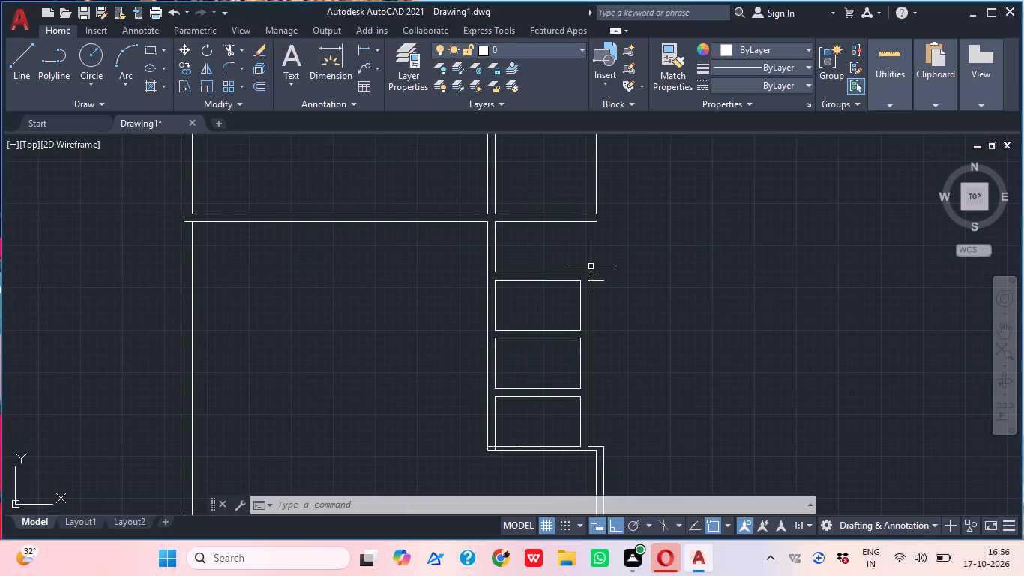
pyautogui.hotkey('ctrl', 'z')
pyautogui.hotkey('ctrl', 'z')
pyautogui.keyDown('ctrl'); pyautogui.scroll(-3, 590, 269); pyautogui.keyUp('ctrl')
pyautogui.hotkey('ctrl', 'z')
pyautogui.hotkey('ctrl', 'z')
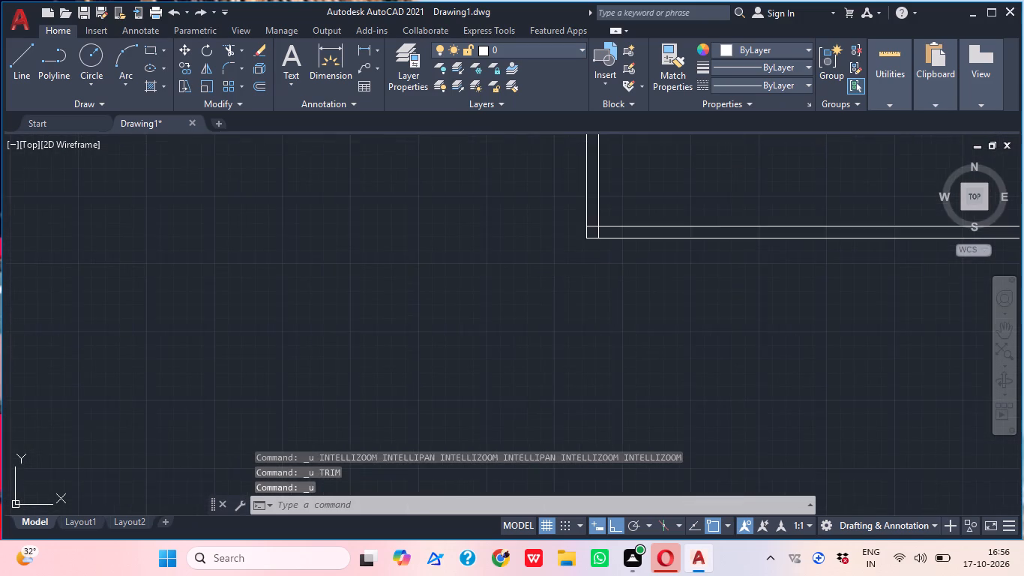
pyautogui.keyDown('ctrl'); pyautogui.scroll(-8, 588, 269); pyautogui.keyUp('ctrl')
pyautogui.keyDown('ctrl'); pyautogui.scroll(1, 632, 217); pyautogui.keyUp('ctrl')
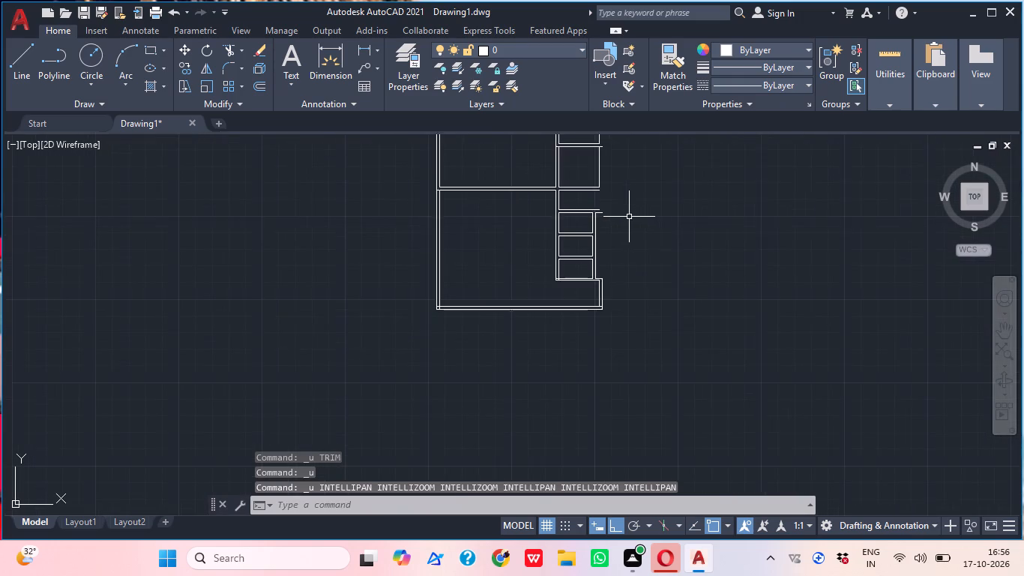
pyautogui.hotkey('ctrl', 'z')
pyautogui.hotkey('ctrl', 'z')
pyautogui.hotkey('ctrl', 'z')
pyautogui.hotkey('ctrl', 'z')
pyautogui.hotkey('ctrl', 'z')
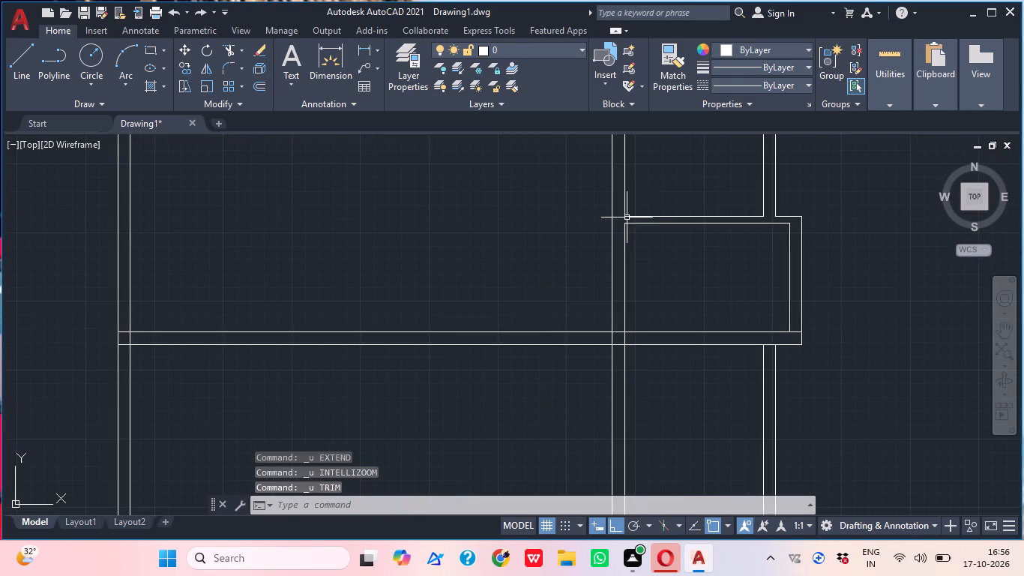
pyautogui.hotkey('ctrl', 'z')
# Undo the earlier trims, extensions and bottom wall offset around the lowest room in the plan's right-hand column.
pyautogui.keyDown('ctrl'); pyautogui.scroll(-5, 627, 217); pyautogui.keyUp('ctrl')
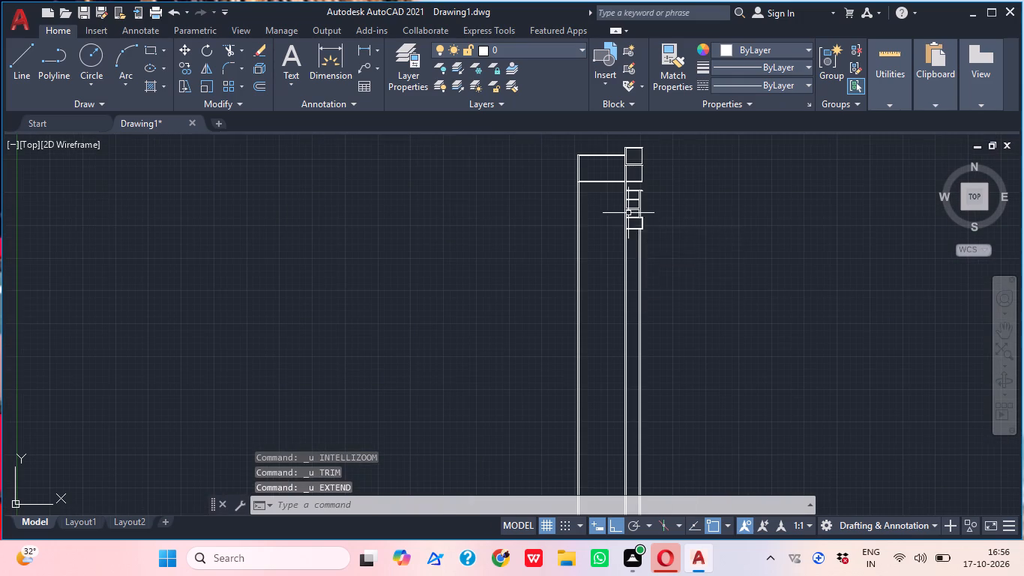
pyautogui.keyDown('ctrl'); pyautogui.scroll(3, 628, 213); pyautogui.keyUp('ctrl')
pyautogui.keyDown('ctrl'); pyautogui.moveTo(628, 213); pyautogui.dragTo(618, 262, button='middle'); pyautogui.keyUp('ctrl')
pyautogui.keyDown('ctrl'); pyautogui.scroll(-1, 618, 262); pyautogui.keyUp('ctrl')
pyautogui.hotkey('ctrl', 'z')
pyautogui.hotkey('ctrl', 'z')
pyautogui.hotkey('ctrl', 'z')
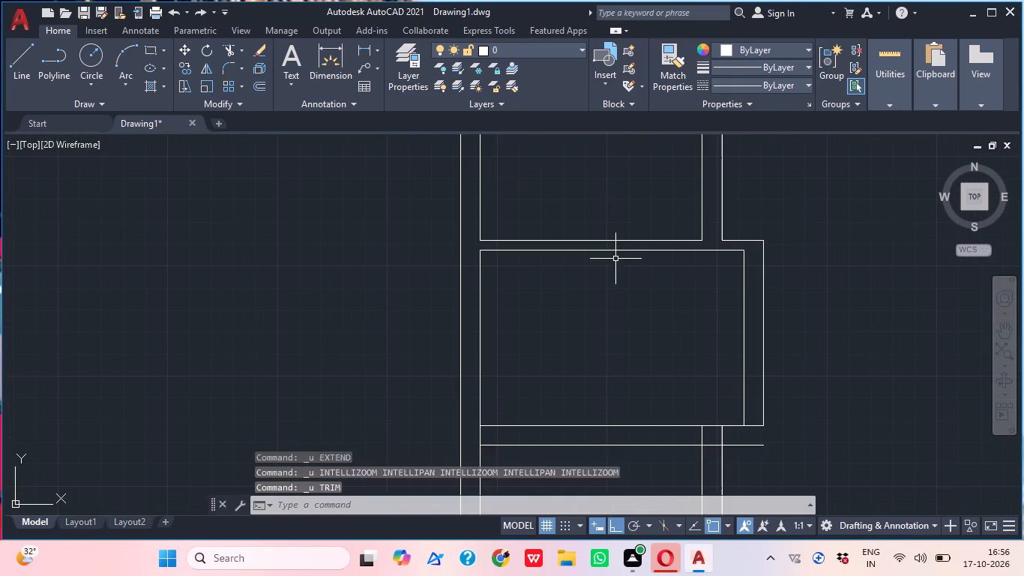
pyautogui.hotkey('ctrl', 'z')
pyautogui.hotkey('ctrl', 'z')
pyautogui.hotkey('ctrl', 'z')
pyautogui.hotkey('ctrl', 'z')
pyautogui.hotkey('ctrl', 'z')
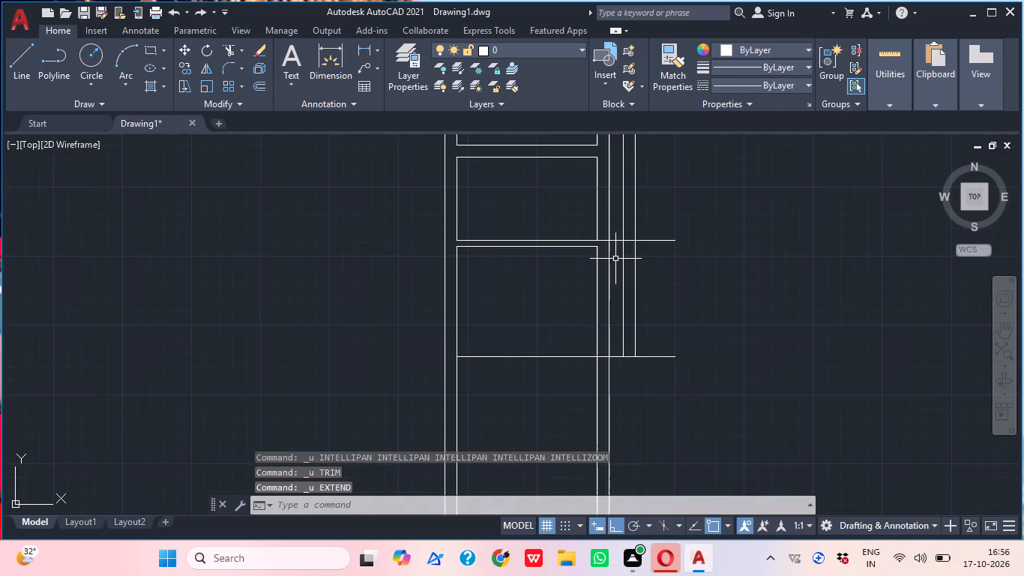
pyautogui.hotkey('ctrl', 'z')
pyautogui.keyDown('ctrl'); pyautogui.scroll(-3, 615, 259); pyautogui.keyUp('ctrl')
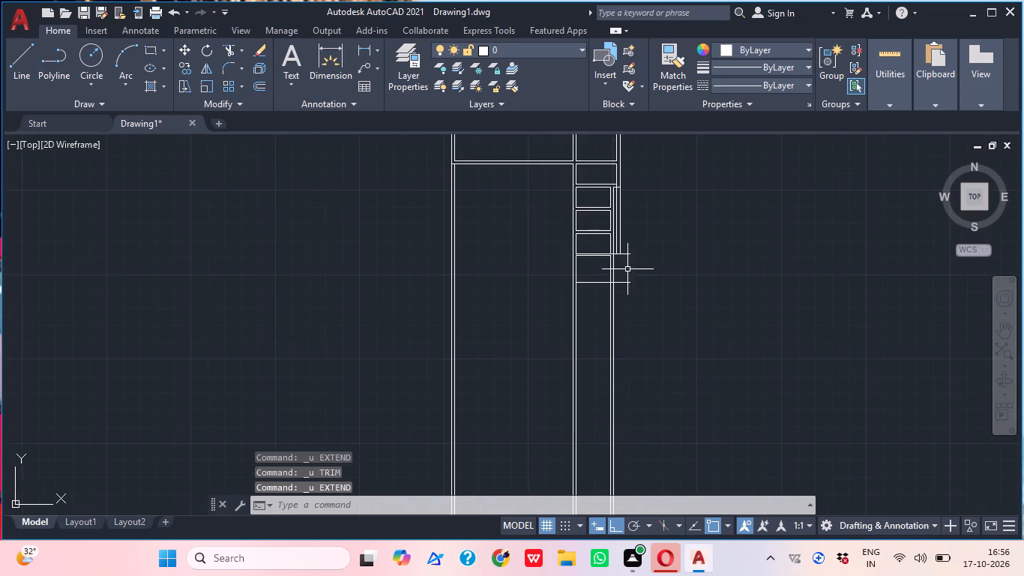
pyautogui.moveTo(627, 271); pyautogui.dragTo(623, 256, button='middle')
pyautogui.scroll(2, 623, 256)
pyautogui.moveTo(623, 256); pyautogui.dragTo(646, 285, button='middle')
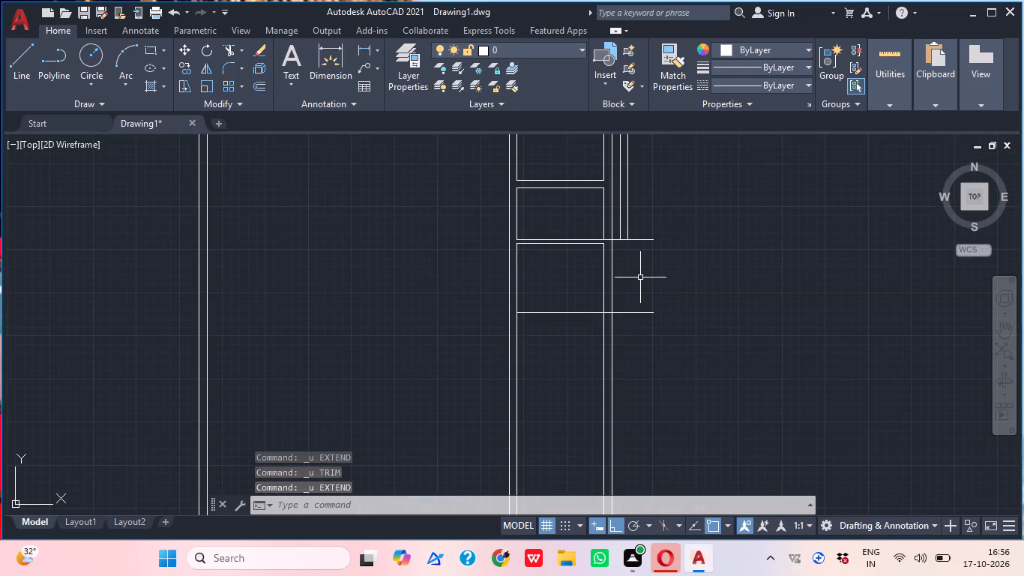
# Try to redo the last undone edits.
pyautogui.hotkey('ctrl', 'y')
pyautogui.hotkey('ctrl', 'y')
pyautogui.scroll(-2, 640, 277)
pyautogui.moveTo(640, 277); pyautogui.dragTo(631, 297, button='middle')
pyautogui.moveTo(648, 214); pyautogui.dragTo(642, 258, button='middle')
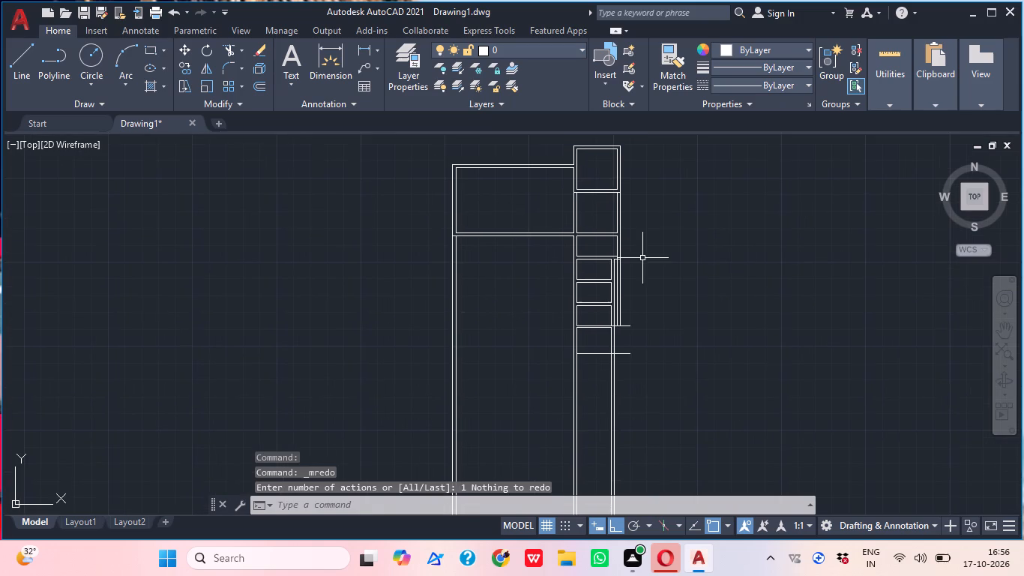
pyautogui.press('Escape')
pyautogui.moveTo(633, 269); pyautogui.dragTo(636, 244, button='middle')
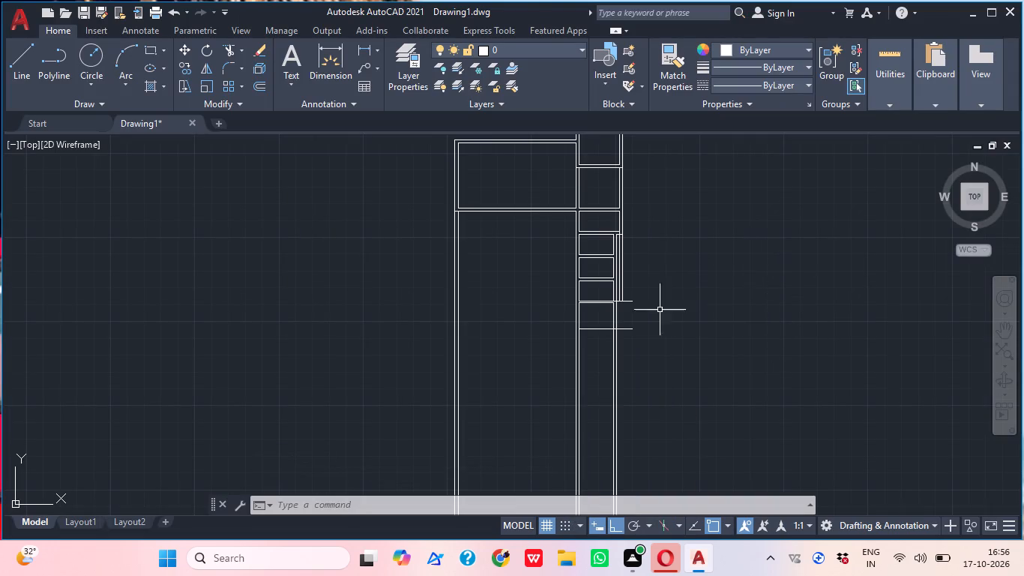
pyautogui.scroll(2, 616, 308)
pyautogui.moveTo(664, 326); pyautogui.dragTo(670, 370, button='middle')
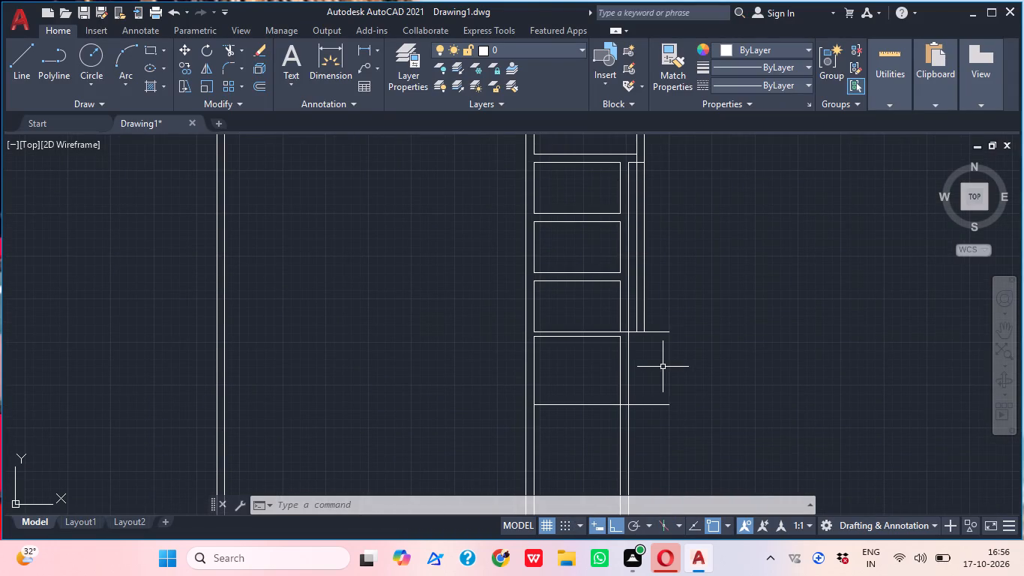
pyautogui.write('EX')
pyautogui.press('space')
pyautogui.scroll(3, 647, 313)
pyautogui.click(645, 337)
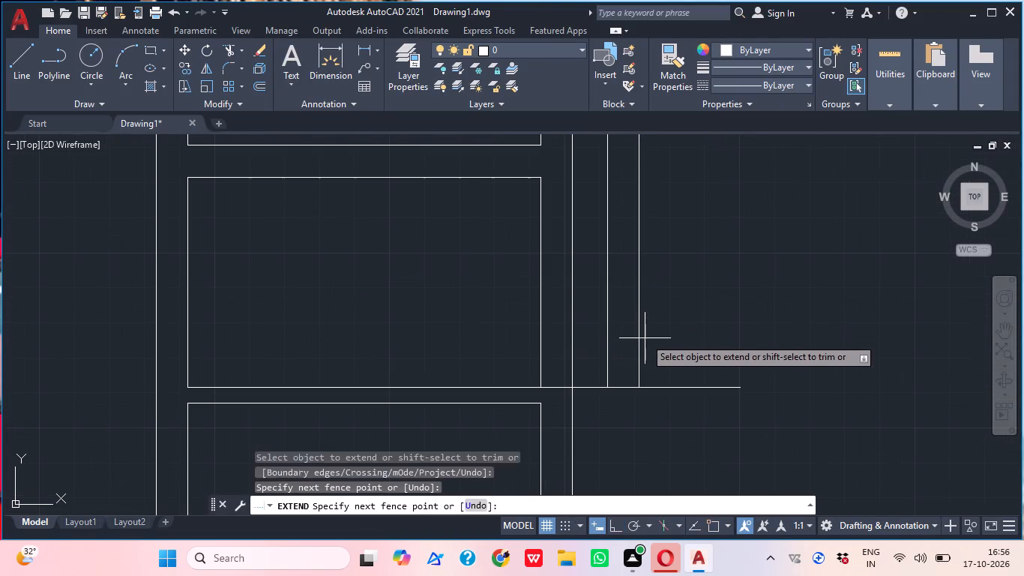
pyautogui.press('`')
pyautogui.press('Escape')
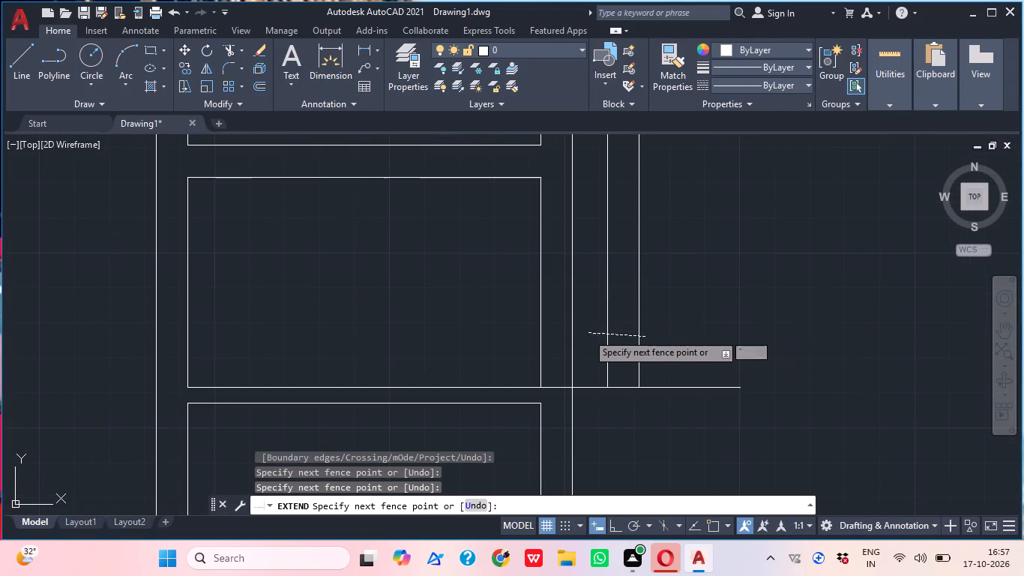
# Extend the two outermost right wall lines down to the bottom line of the lowest room in the right-hand column.
pyautogui.write('EX')
pyautogui.press('space')
pyautogui.click(588, 333)
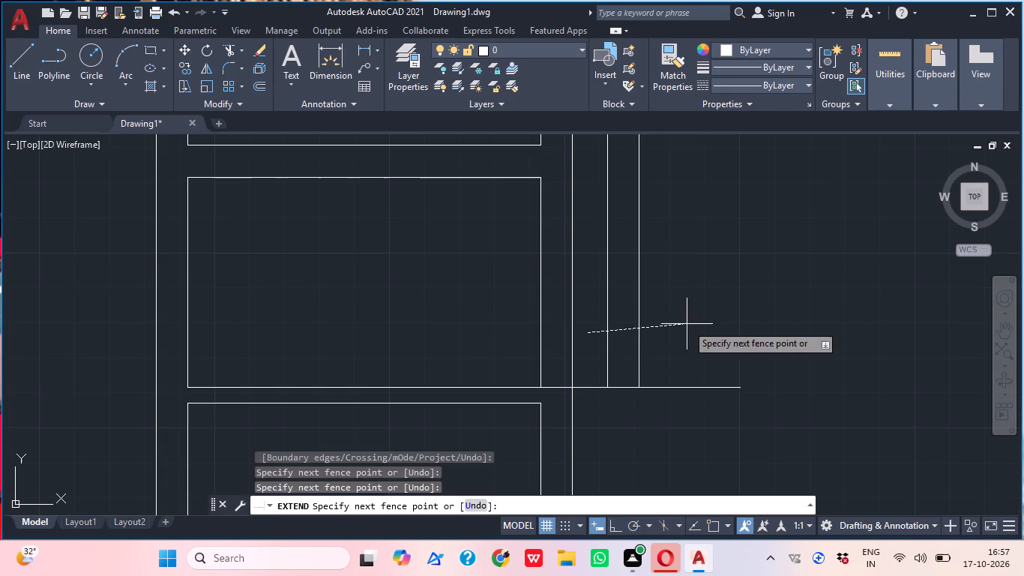
pyautogui.click(687, 324)
pyautogui.scroll(-3, 667, 337)
pyautogui.click(667, 337)
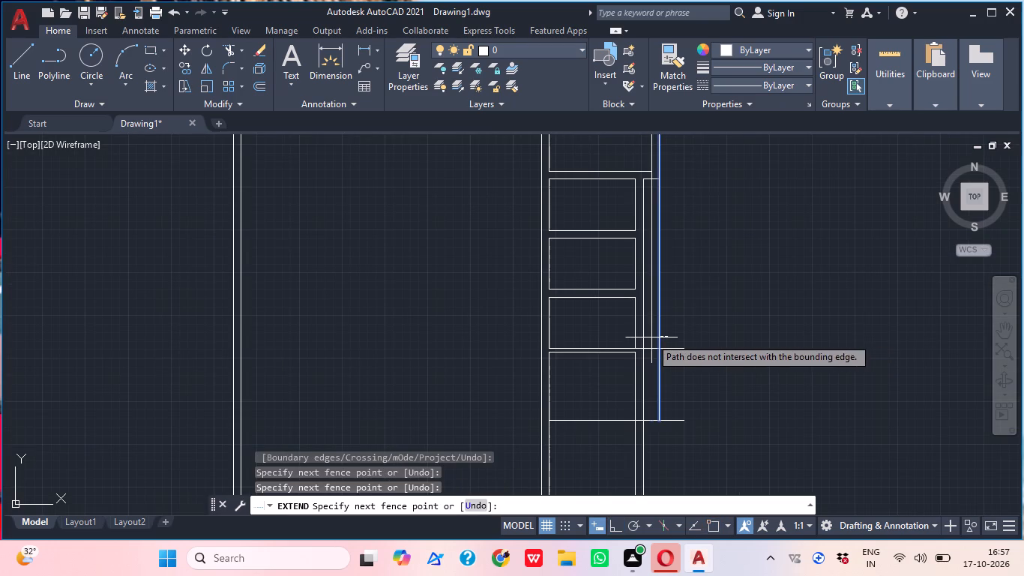
pyautogui.click(651, 337)
pyautogui.press('Escape')
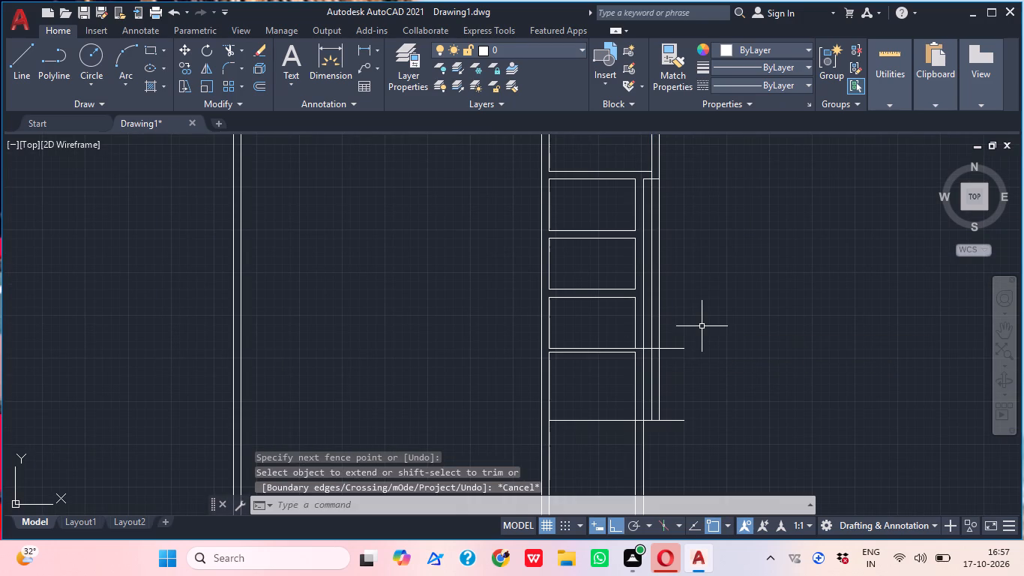
# Offset the lowest room's bottom line 9" downward to form the second face of its bottom wall.
pyautogui.write('O')
pyautogui.press('space')
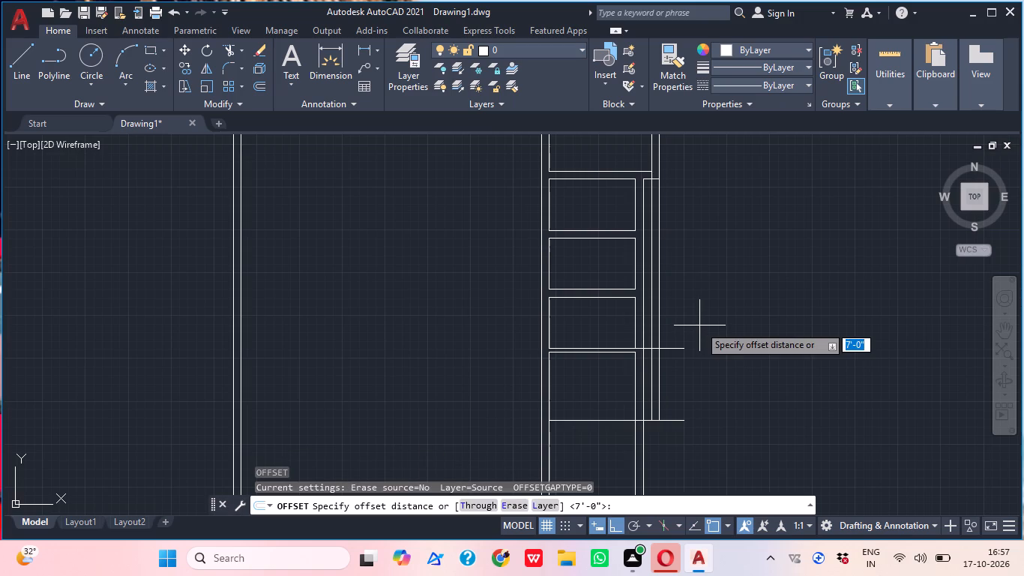
pyautogui.write('9"')
pyautogui.press('Return')
pyautogui.click(672, 421)
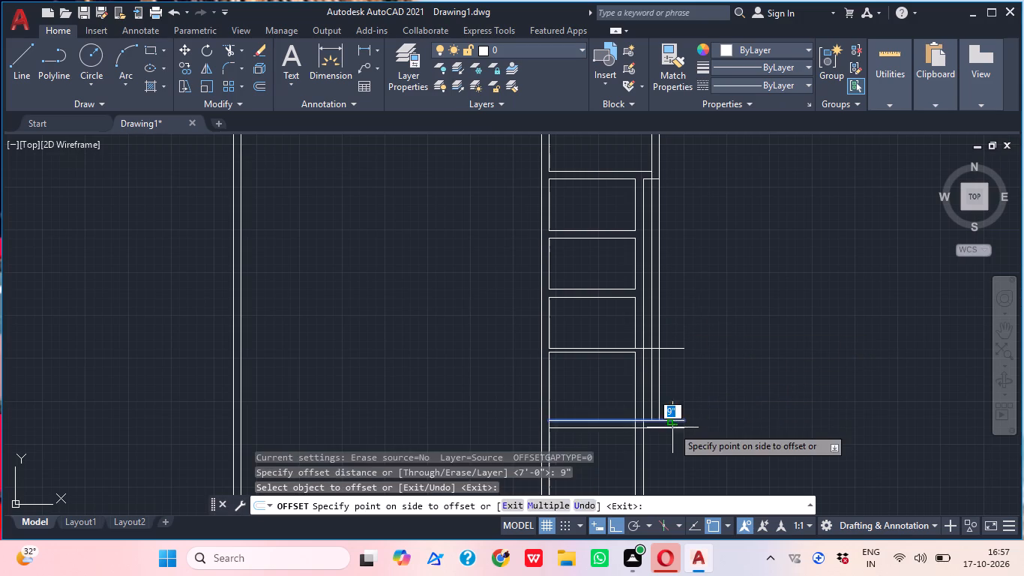
pyautogui.click(672, 430)
pyautogui.press('Escape')
# Extend the two outermost right wall lines down to the new outer face of the lowest room's bottom wall.
pyautogui.write('EX')
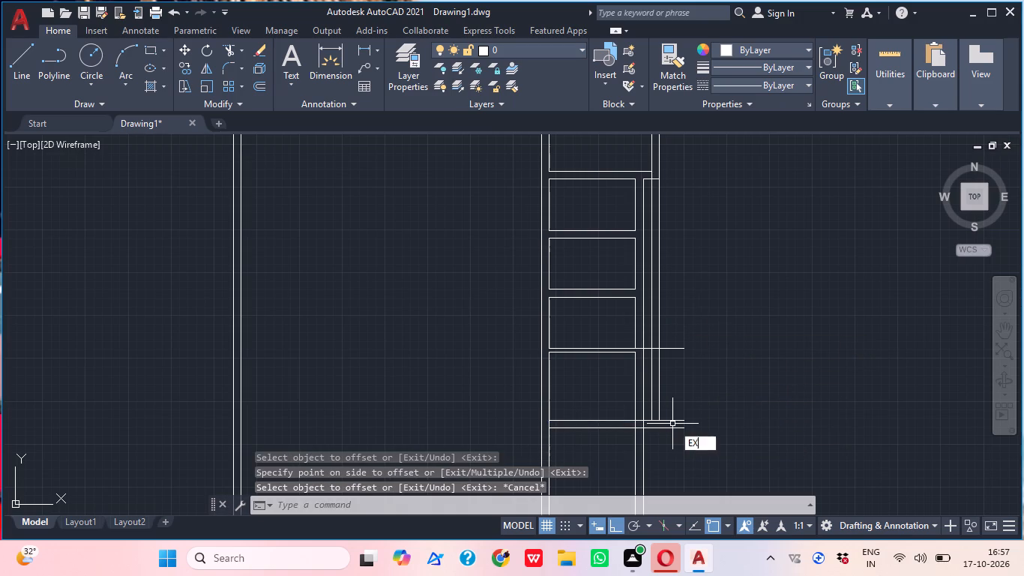
pyautogui.press('space')
pyautogui.click(672, 403)
pyautogui.click(648, 398)
pyautogui.moveTo(701, 355); pyautogui.dragTo(688, 442, button='middle')
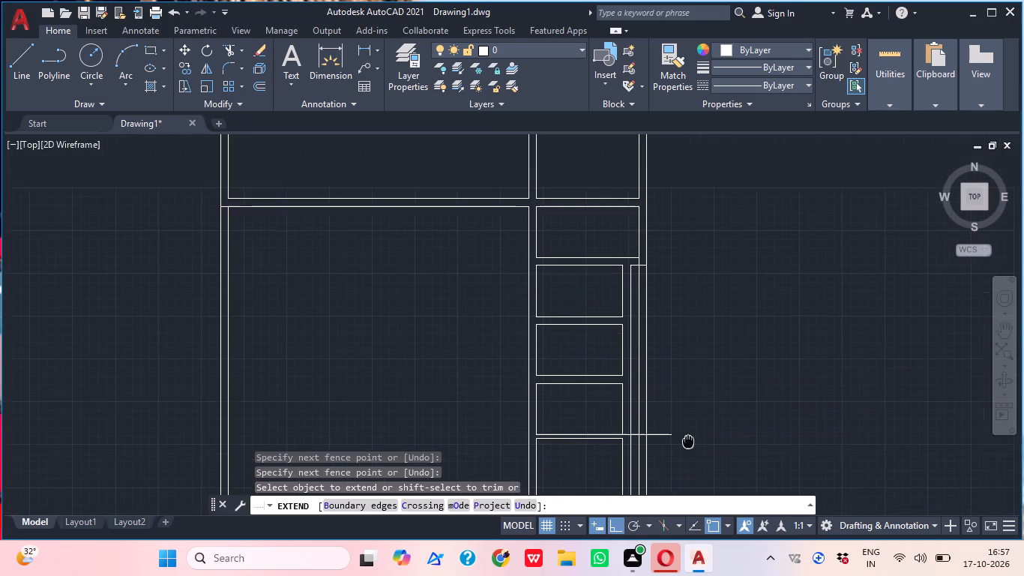
pyautogui.moveTo(688, 442); pyautogui.dragTo(688, 443, button='middle')
pyautogui.press('Escape')
# Trim away both outermost right wall lines beside the three small rooms above the lowest room.
pyautogui.scroll(2, 663, 287)
pyautogui.moveTo(663, 287); pyautogui.dragTo(666, 346, button='middle')
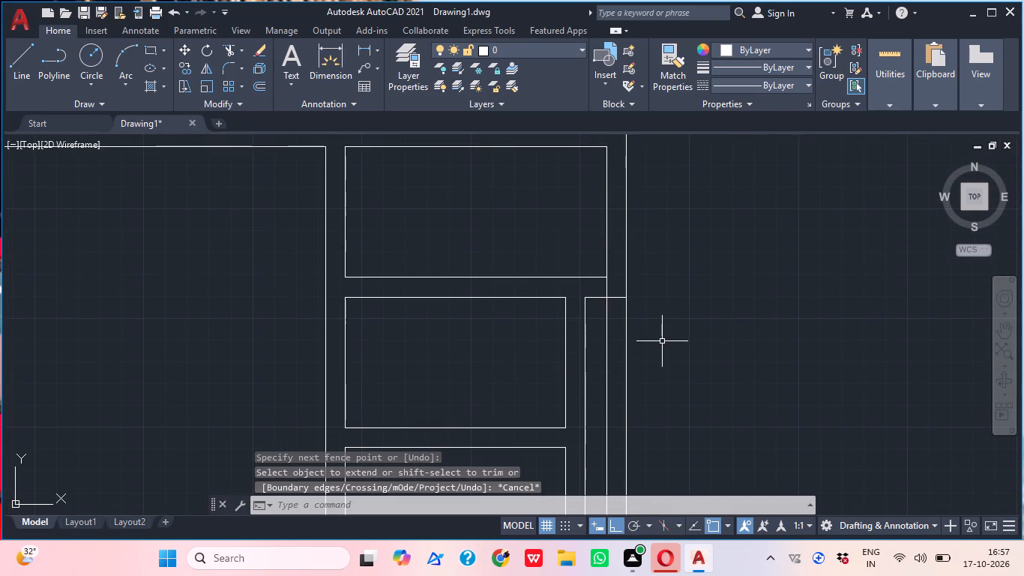
pyautogui.write('TR')
pyautogui.press('space')
pyautogui.scroll(-2, 660, 340)
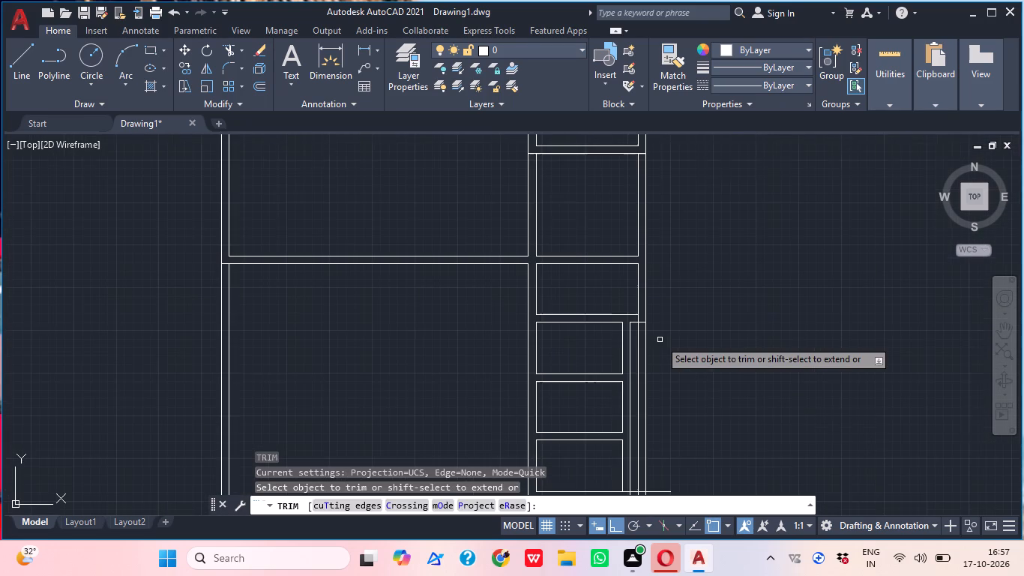
pyautogui.click(660, 340)
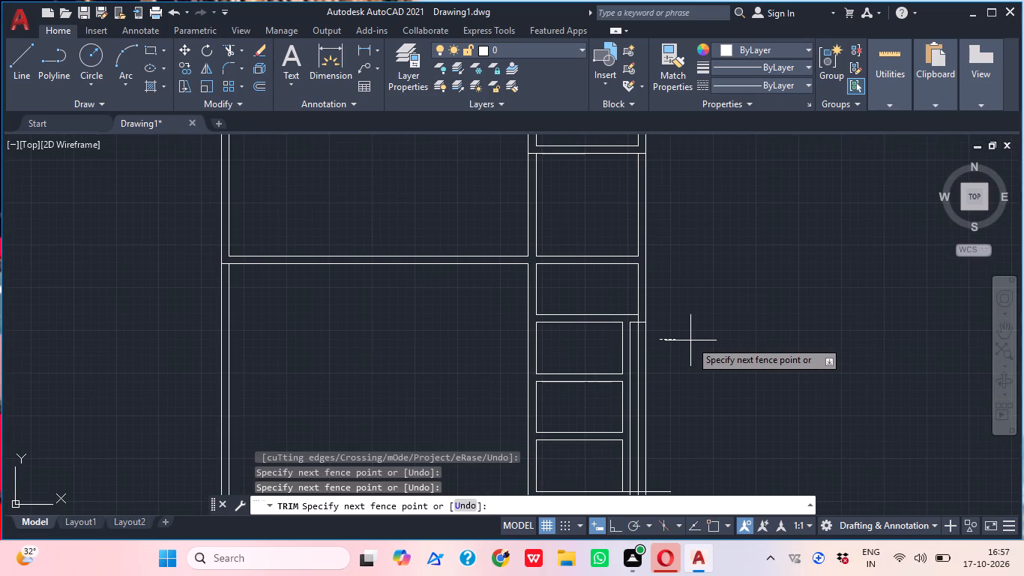
pyautogui.moveTo(691, 340); pyautogui.dragTo(692, 352)
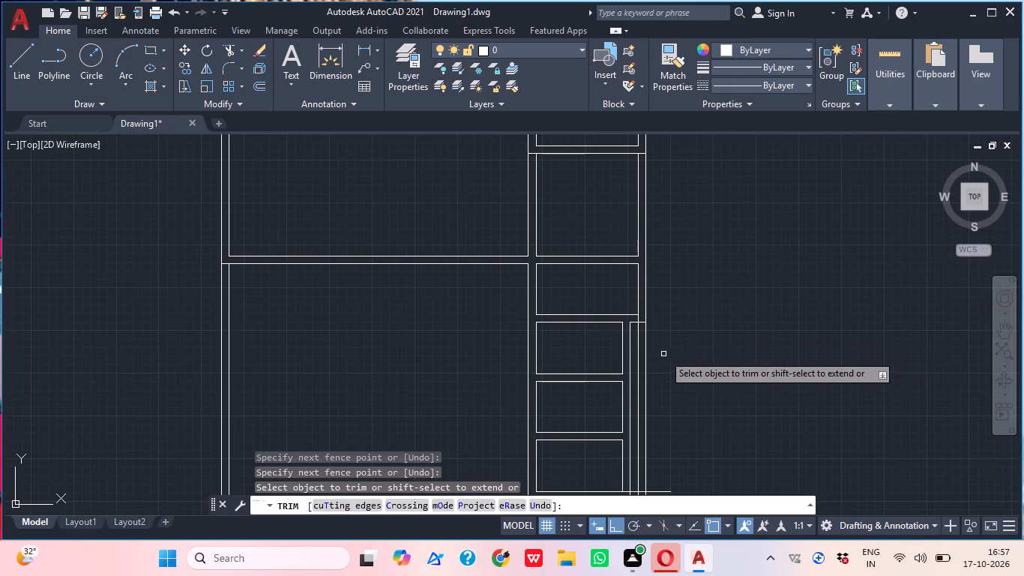
pyautogui.click(646, 356)
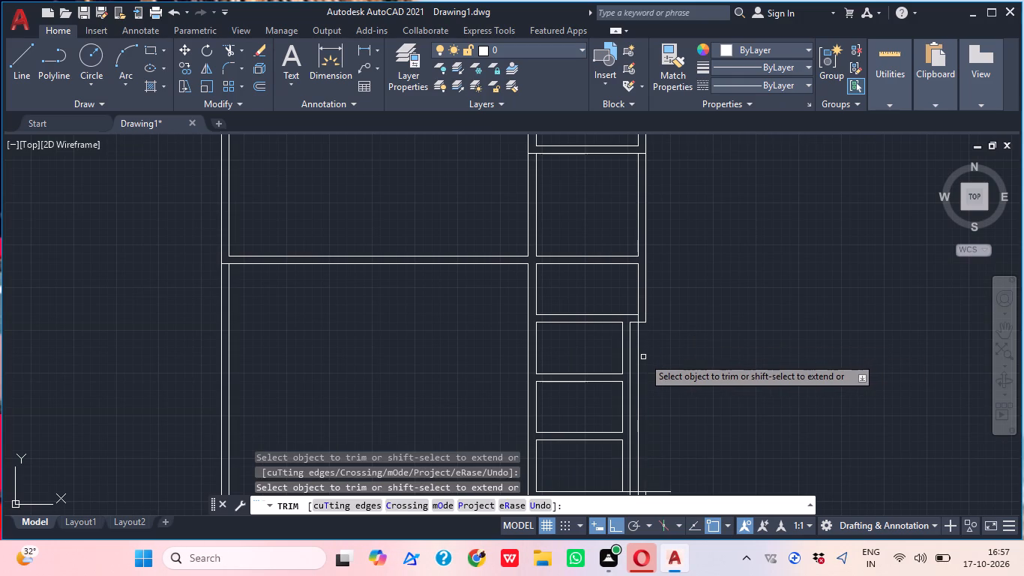
pyautogui.middleClick(643, 357)
pyautogui.scroll(-2, 643, 357)
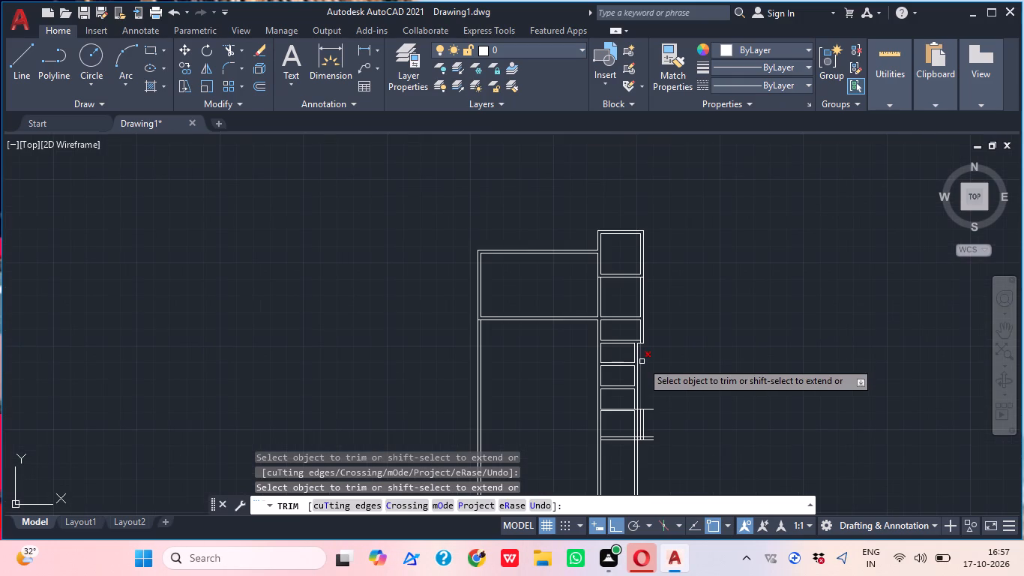
pyautogui.click(642, 361)
# Trim the ends of the lowest room's top and bottom wall lines that overhang its outermost right wall line.
pyautogui.scroll(3, 665, 395)
pyautogui.moveTo(642, 421); pyautogui.dragTo(660, 335, button='middle')
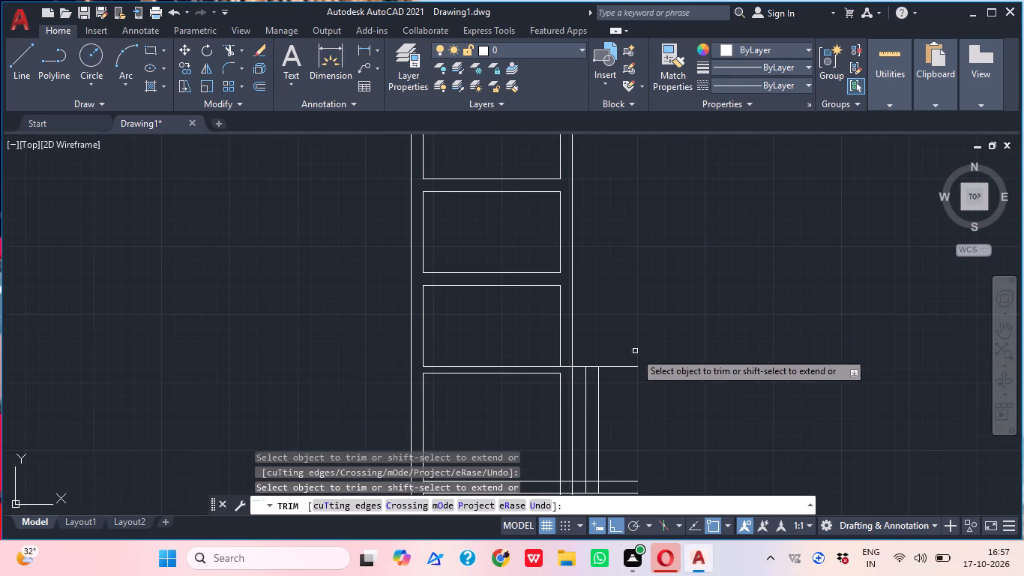
pyautogui.click(635, 352)
pyautogui.scroll(-2, 615, 429)
pyautogui.click(618, 478)
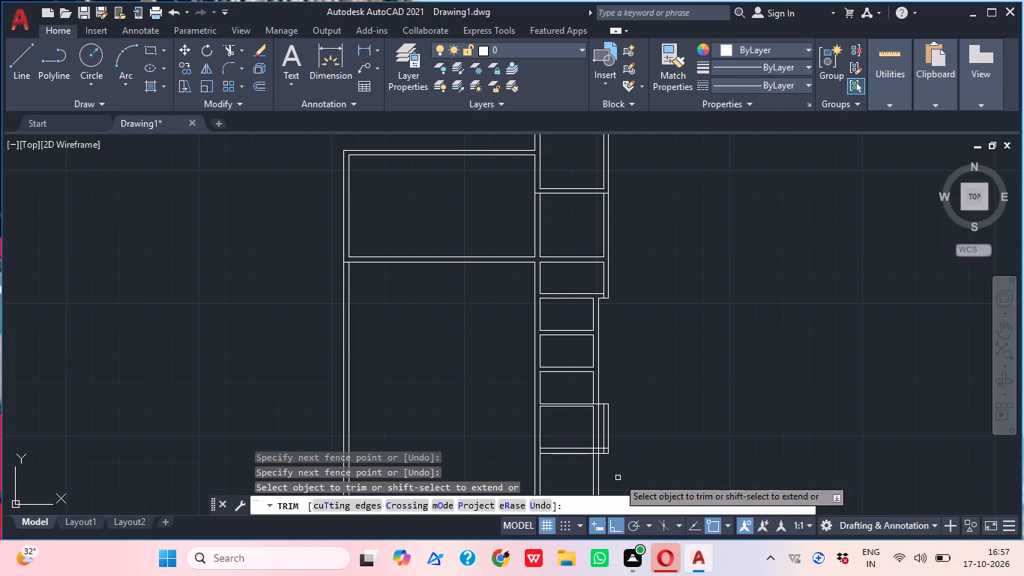
# Trim out the two vertical wall lines that cross the interior of the lowest room.
pyautogui.scroll(2, 583, 422)
pyautogui.click(630, 433)
pyautogui.click(598, 431)
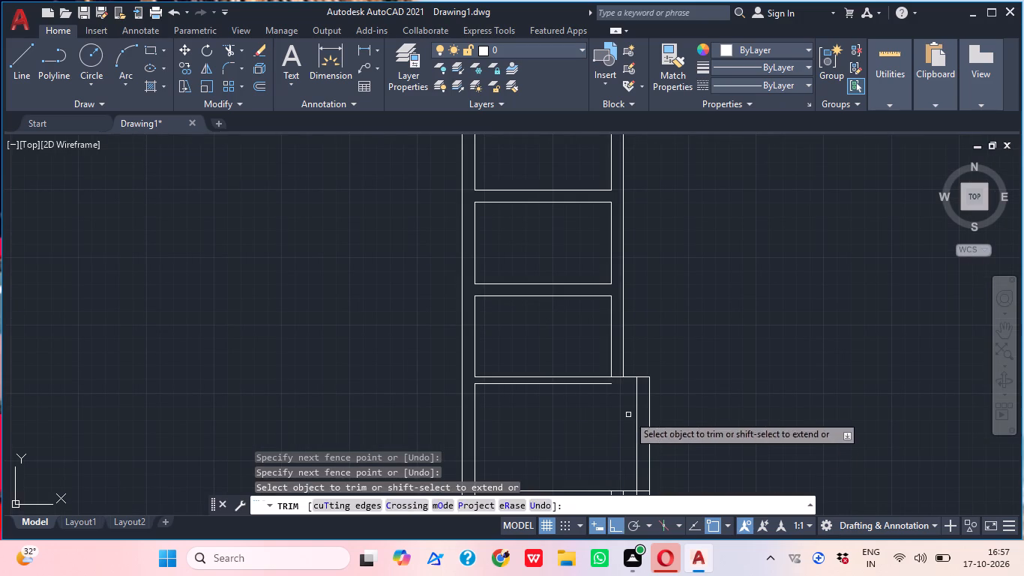
pyautogui.press('Escape')
# Extend the lowest room's inner top wall line to the inner face of its right outer wall.
pyautogui.write('EX')
pyautogui.press('space')
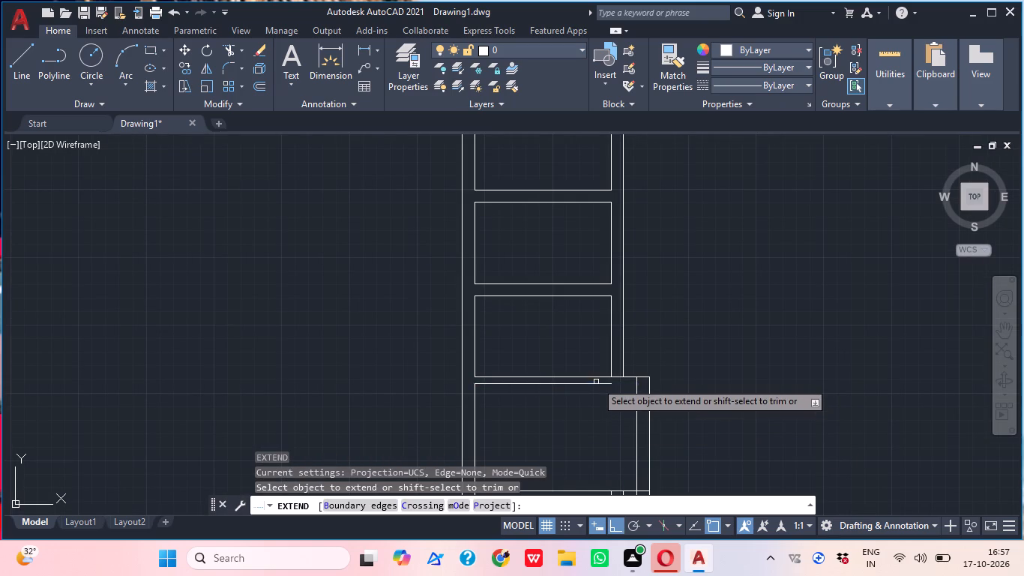
pyautogui.click(597, 384)
pyautogui.scroll(-2, 677, 368)
pyautogui.scroll(2, 677, 411)
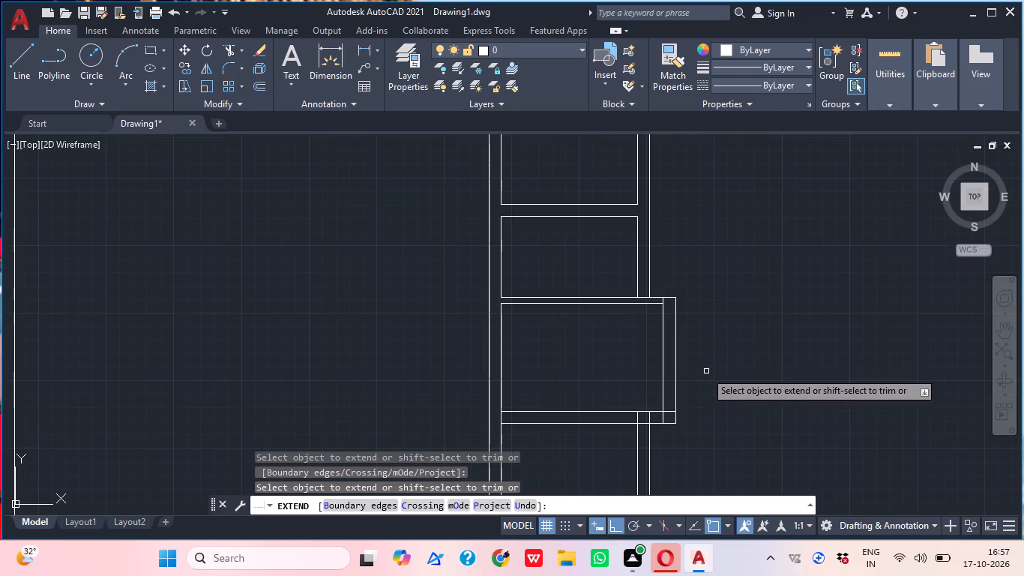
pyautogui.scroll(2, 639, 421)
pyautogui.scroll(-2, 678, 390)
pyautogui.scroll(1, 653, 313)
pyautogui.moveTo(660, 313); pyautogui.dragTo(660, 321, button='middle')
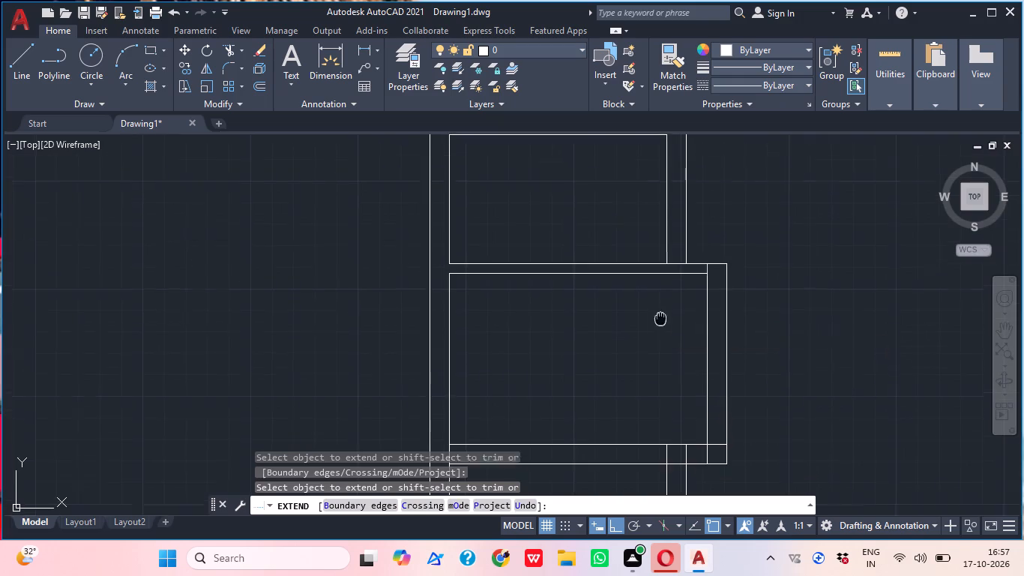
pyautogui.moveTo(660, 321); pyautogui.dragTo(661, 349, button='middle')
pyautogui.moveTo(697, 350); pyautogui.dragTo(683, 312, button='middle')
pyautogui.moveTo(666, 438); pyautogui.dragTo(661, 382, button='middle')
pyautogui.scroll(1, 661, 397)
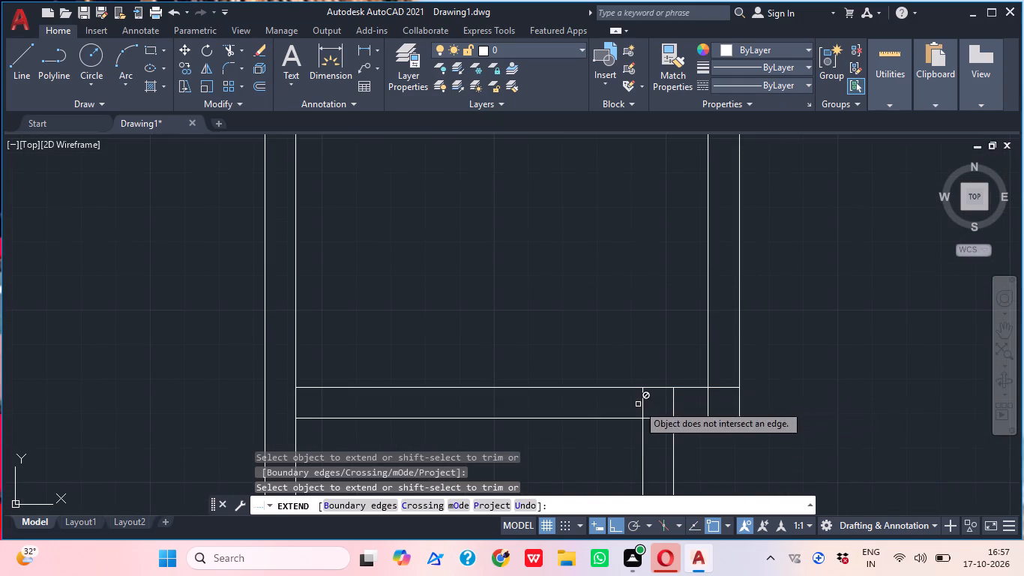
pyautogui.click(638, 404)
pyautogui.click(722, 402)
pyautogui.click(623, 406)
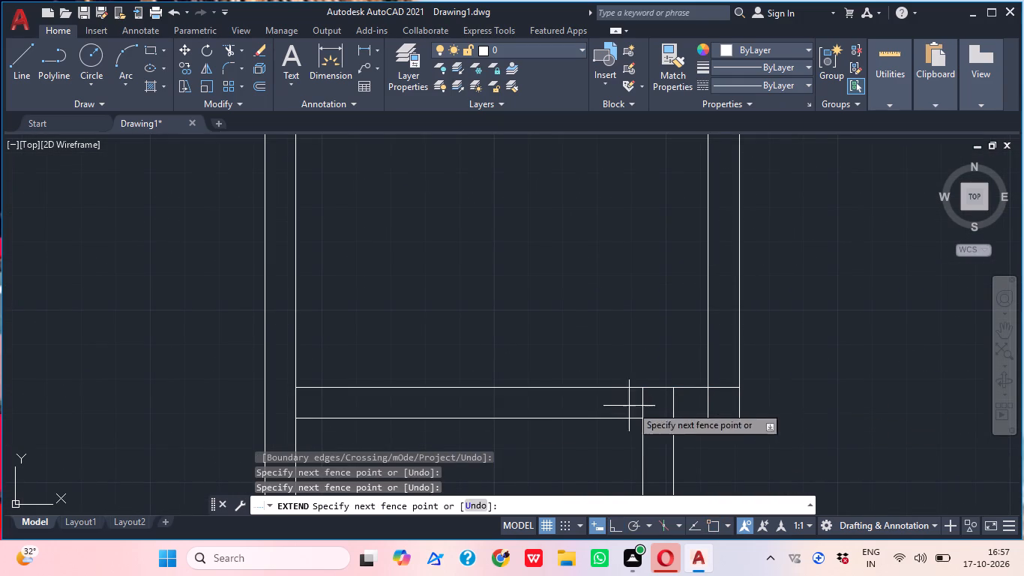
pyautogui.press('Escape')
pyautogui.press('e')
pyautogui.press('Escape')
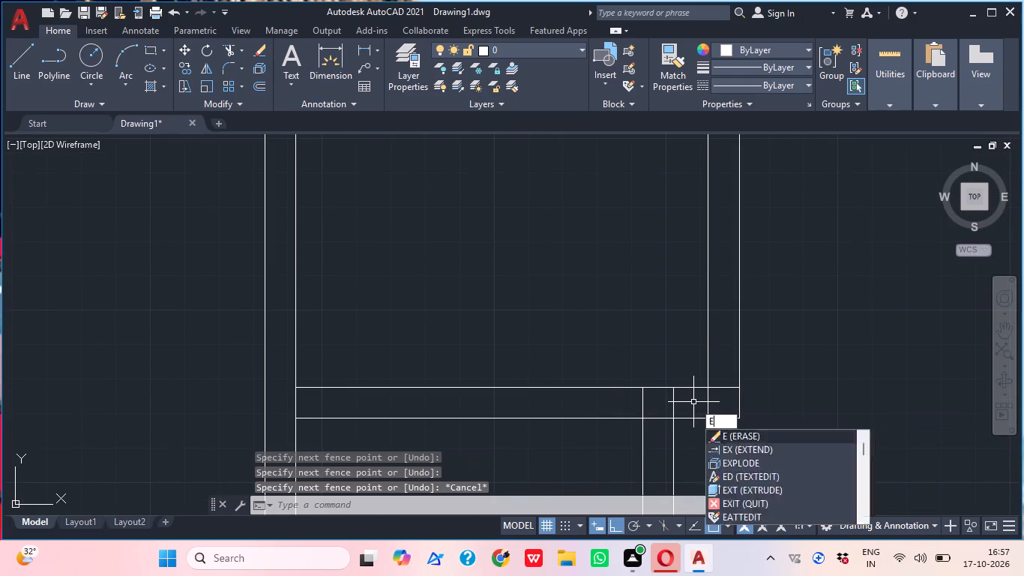
# Trim out the vertical line stubs inside the lowest room's bottom wall and the inner bottom line's overhang past the inner right wall line.
pyautogui.write('TR')
pyautogui.press('space')
pyautogui.click(600, 402)
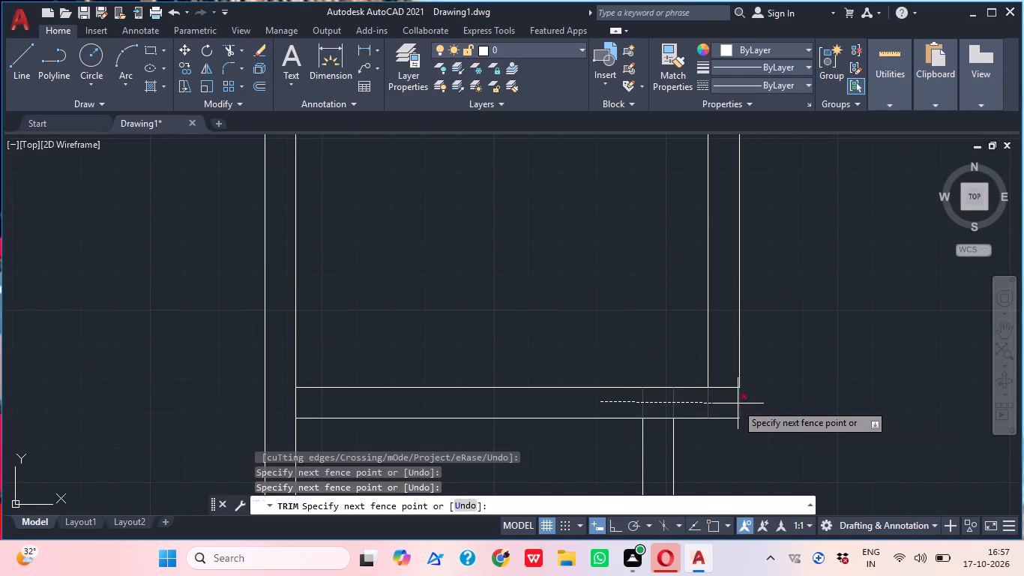
pyautogui.click(708, 403)
pyautogui.click(713, 398)
pyautogui.click(720, 380)
pyautogui.click(715, 397)
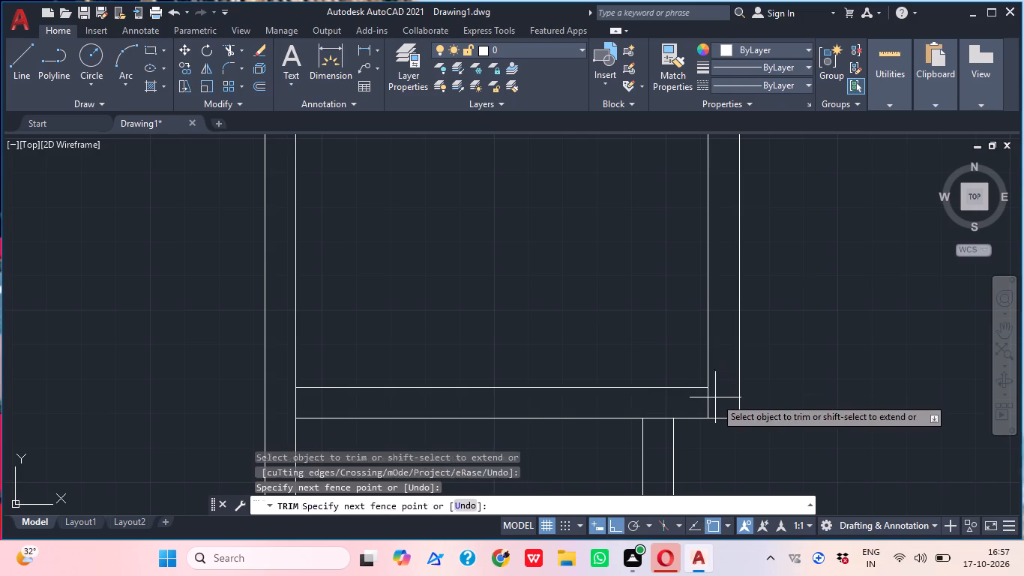
pyautogui.click(709, 397)
pyautogui.scroll(-1, 723, 376)
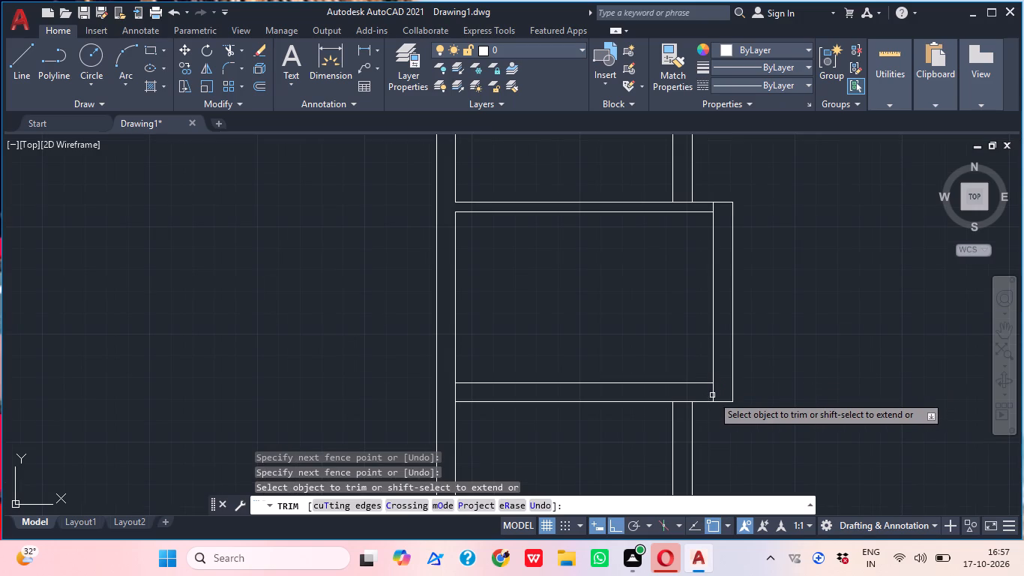
pyautogui.click(712, 395)
# Trim the lowest room's top wall where the upper rooms' right wall joins it, and remove the inner right line's stub above the room.
pyautogui.scroll(2, 674, 176)
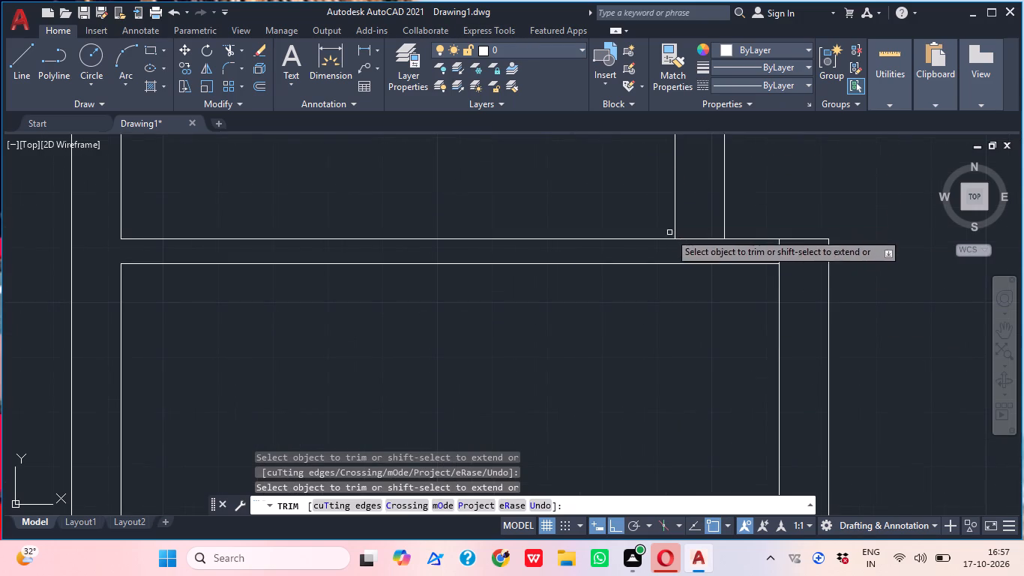
pyautogui.click(699, 235)
pyautogui.click(791, 250)
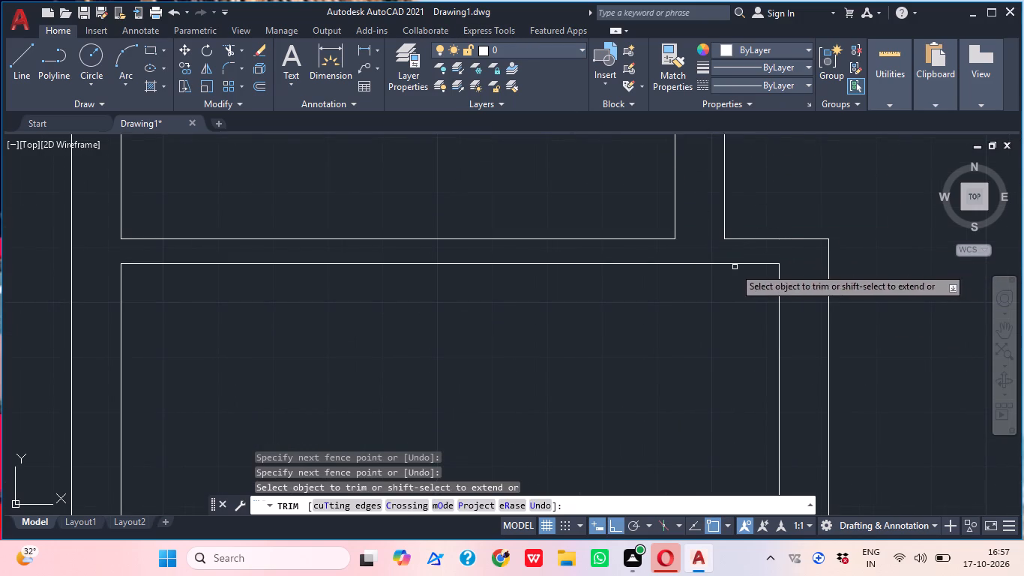
pyautogui.press('Escape')
pyautogui.scroll(-4, 744, 233)
pyautogui.moveTo(753, 274); pyautogui.dragTo(702, 342, button='middle')
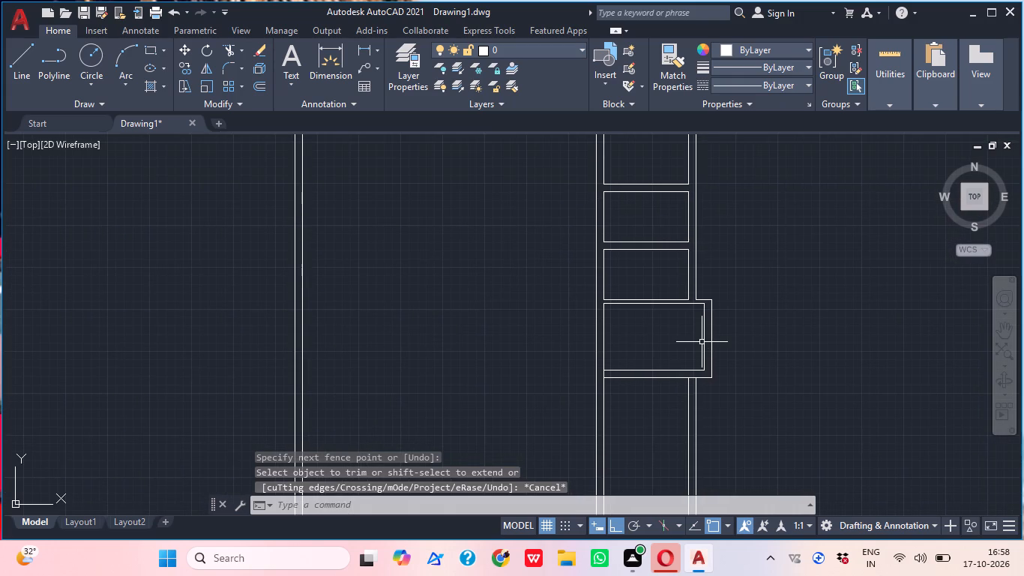
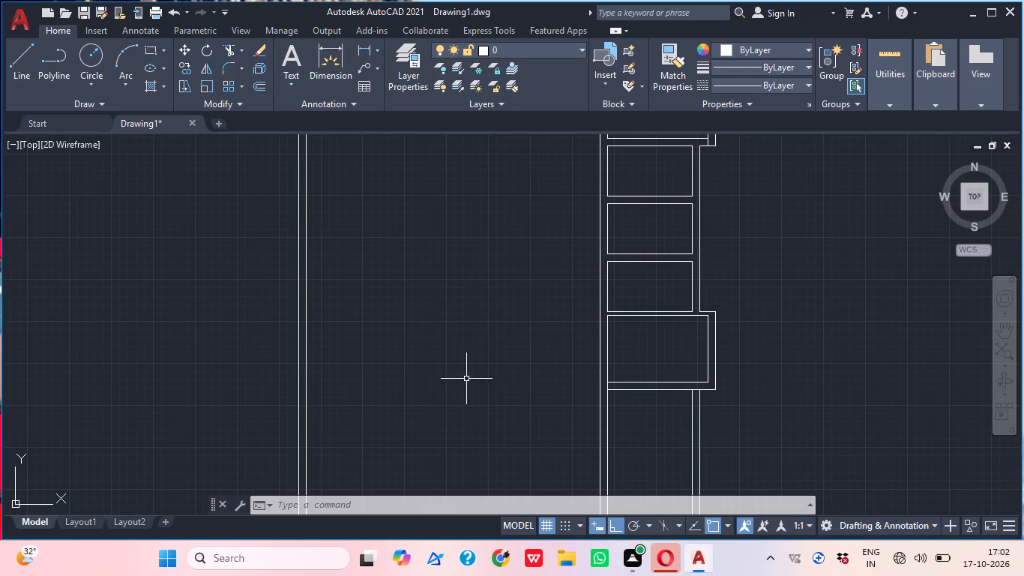
# Extend the lowest right-hand room's two bottom wall lines across to the outer line of the plan's left wall.
pyautogui.moveTo(490, 366); pyautogui.dragTo(494, 440, button='middle')
pyautogui.moveTo(499, 414); pyautogui.dragTo(486, 382, button='middle')
pyautogui.moveTo(492, 410); pyautogui.dragTo(488, 355, button='middle')
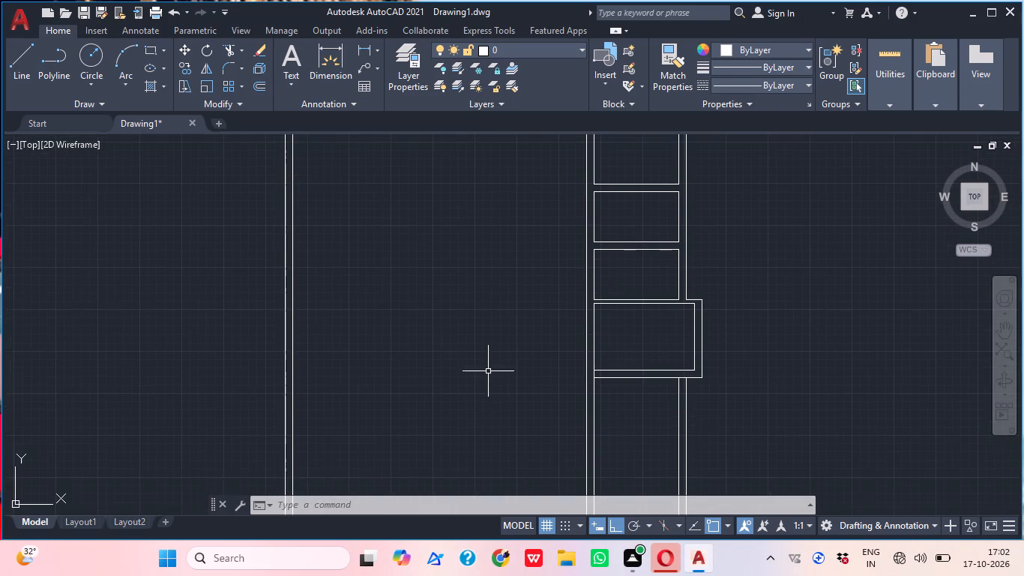
pyautogui.write('EX')
pyautogui.press('space')
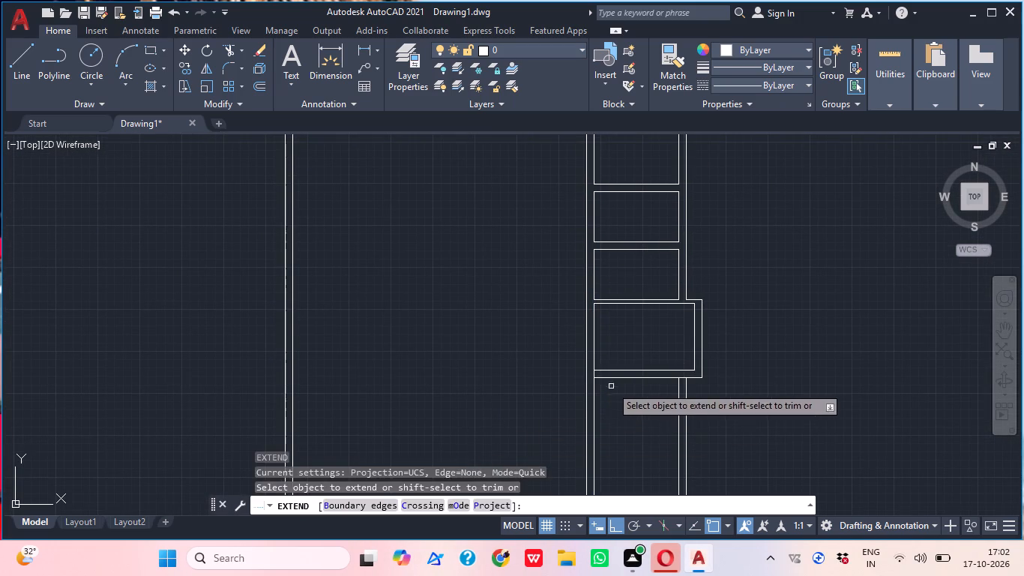
pyautogui.click(612, 385)
pyautogui.click(606, 340)
pyautogui.click(601, 405)
pyautogui.click(612, 350)
pyautogui.click(442, 392)
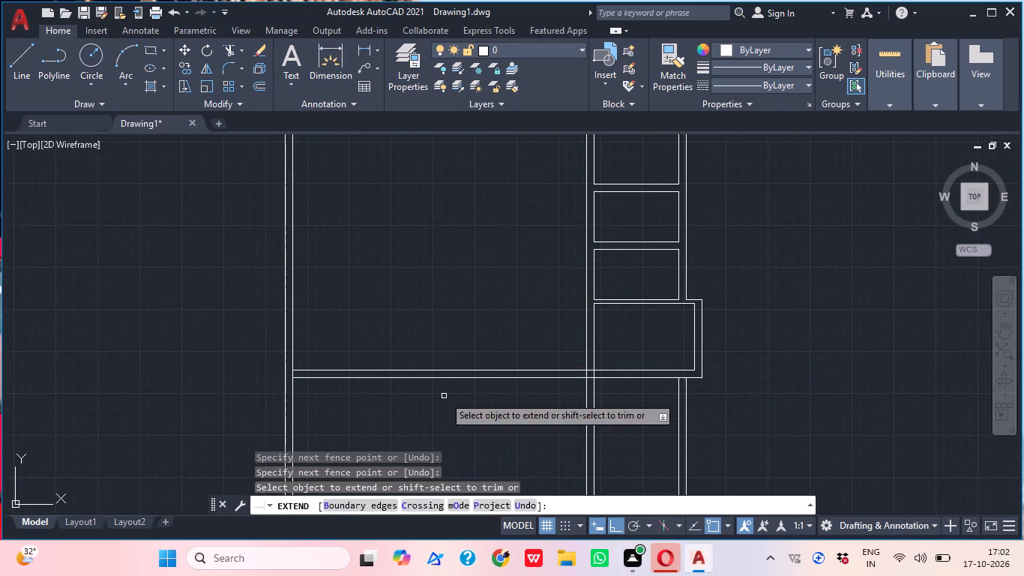
pyautogui.click(419, 346)
pyautogui.press('Escape')
# Trim off all the vertical wall lines that run below the plan's new bottom wall.
pyautogui.write('TR')
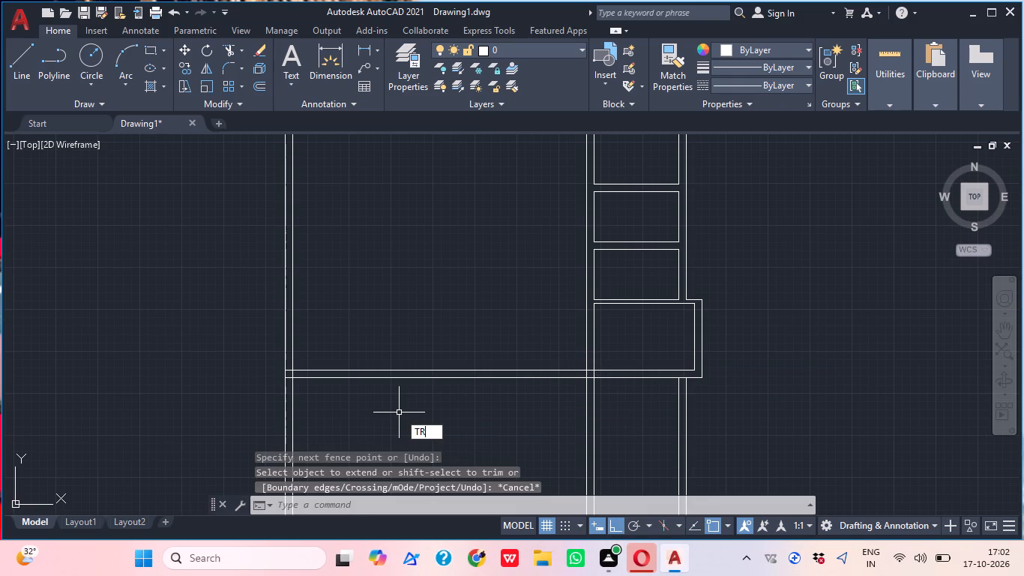
pyautogui.press('space')
pyautogui.click(166, 406)
pyautogui.click(788, 420)
pyautogui.scroll(-2, 412, 397)
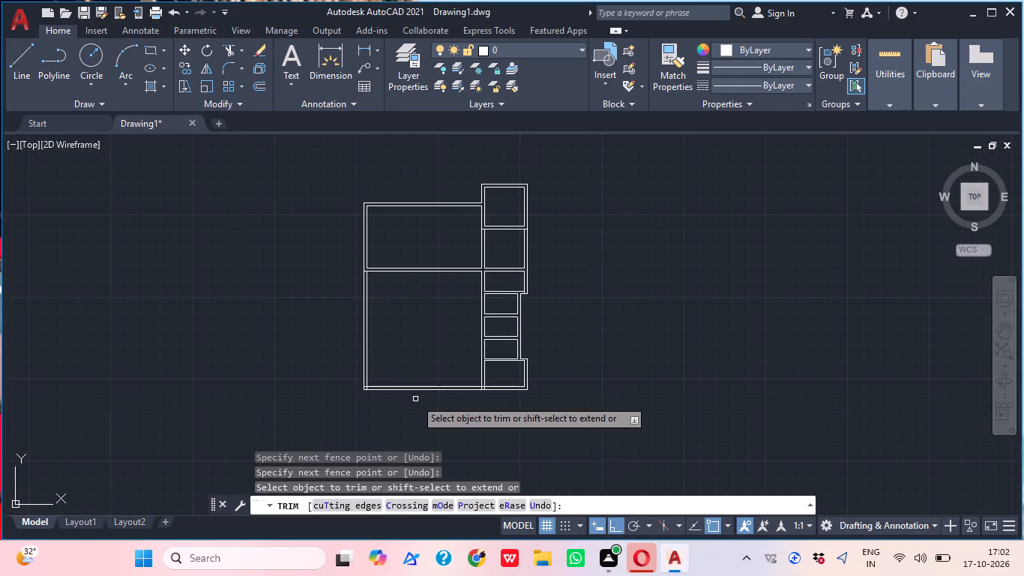
pyautogui.press('Escape')
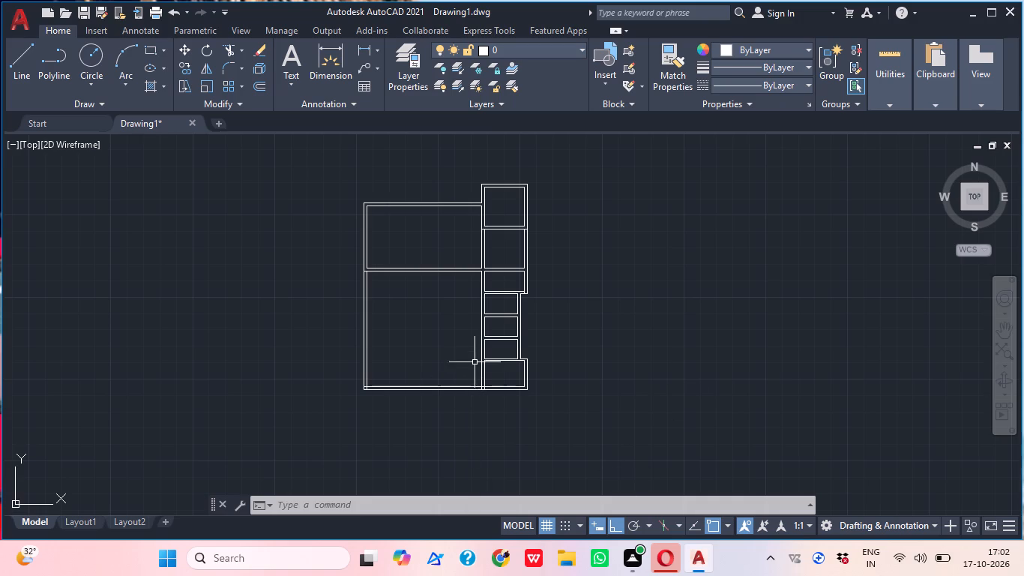
# Trim the inner right wall line's stub inside the bottom wall of the third right-hand room, where the outer wall steps in.
pyautogui.moveTo(507, 351); pyautogui.dragTo(521, 348, button='middle')
pyautogui.scroll(3, 527, 322)
pyautogui.moveTo(549, 305); pyautogui.dragTo(581, 299, button='middle')
pyautogui.scroll(1, 610, 241)
pyautogui.moveTo(606, 256); pyautogui.dragTo(621, 334, button='middle')
pyautogui.write('TR')
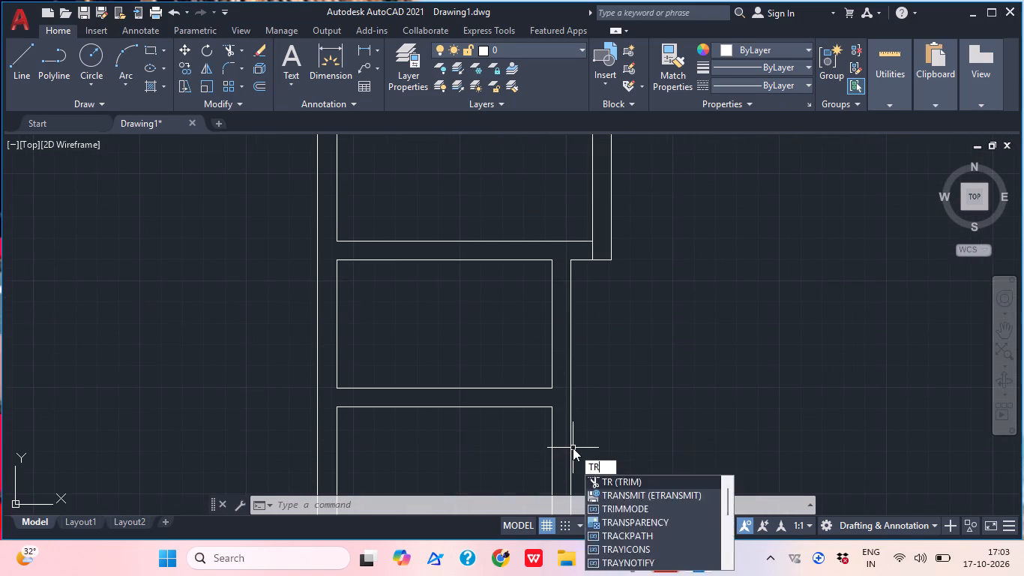
pyautogui.press('Return')
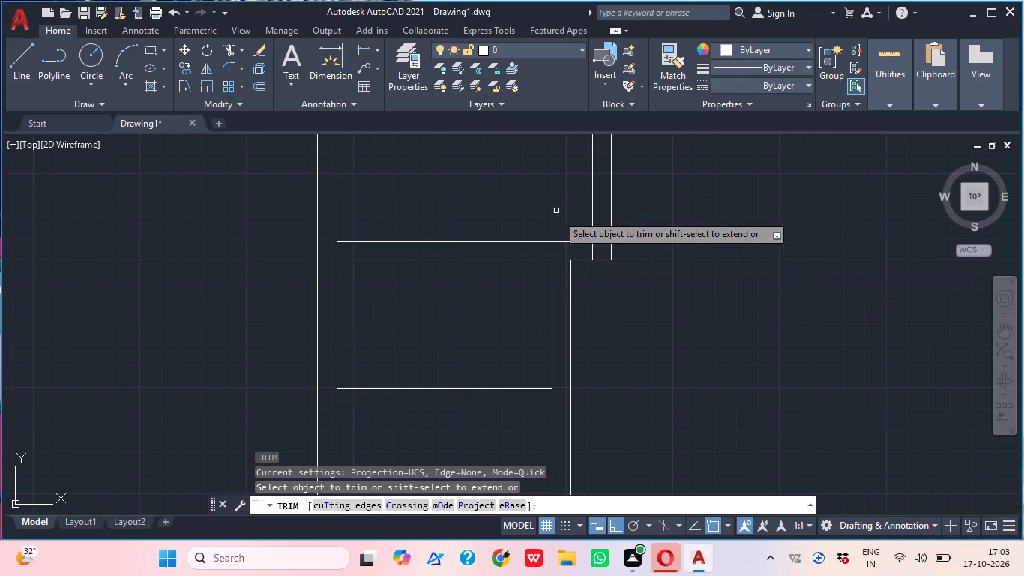
pyautogui.scroll(2, 595, 262)
pyautogui.click(595, 230)
pyautogui.click(542, 239)
pyautogui.rightClick(542, 239)
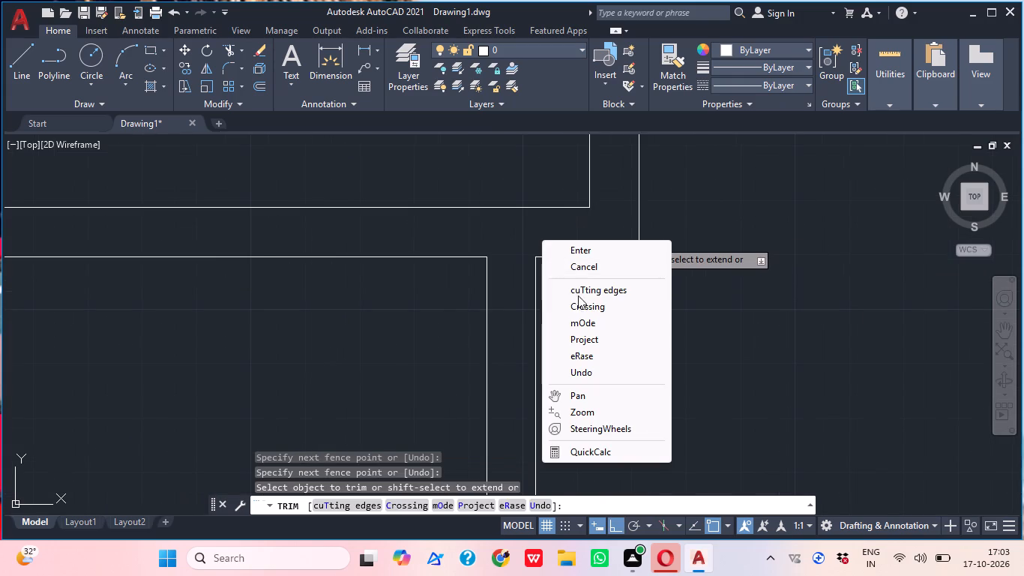
pyautogui.click(579, 271)
pyautogui.scroll(-1, 684, 337)
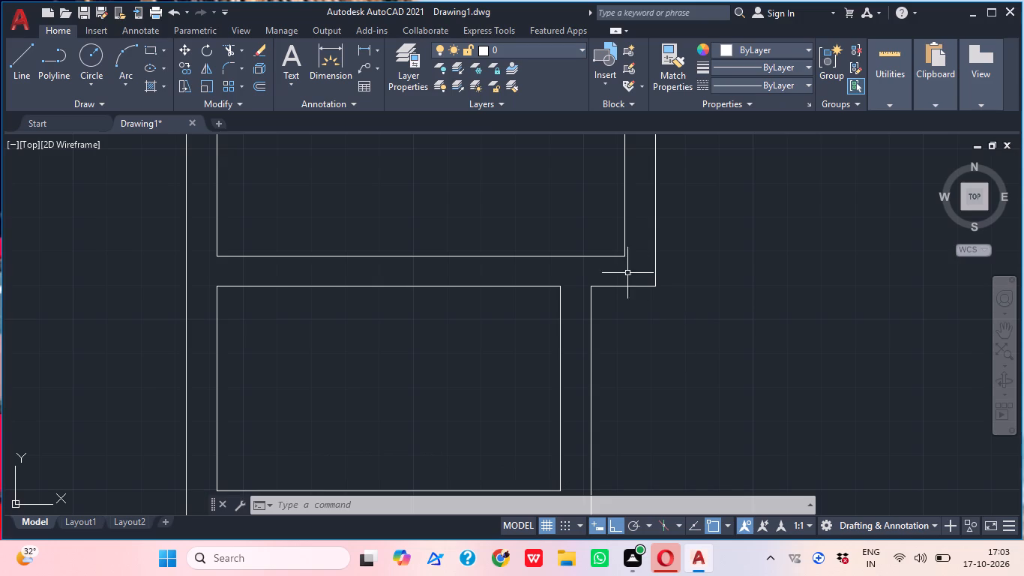
pyautogui.press('Escape')
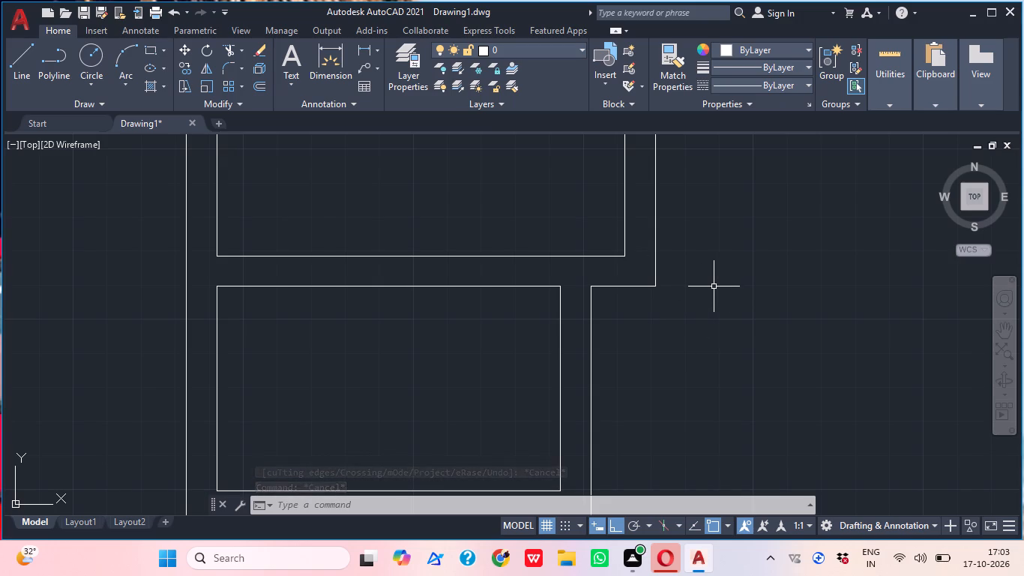
# Trim the line stubs where the wall between the large room and the lowest right-hand room meets the bottom wall, opening the junction.
pyautogui.scroll(-2, 173, 292)
pyautogui.moveTo(176, 292); pyautogui.dragTo(266, 343, button='middle')
pyautogui.scroll(-1, 217, 342)
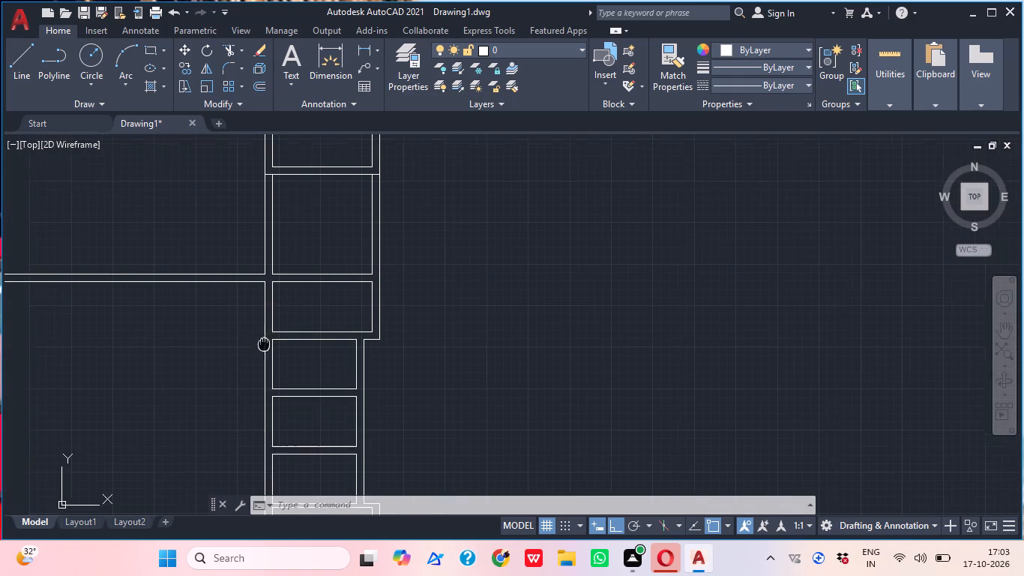
pyautogui.moveTo(266, 343); pyautogui.dragTo(265, 343, button='middle')
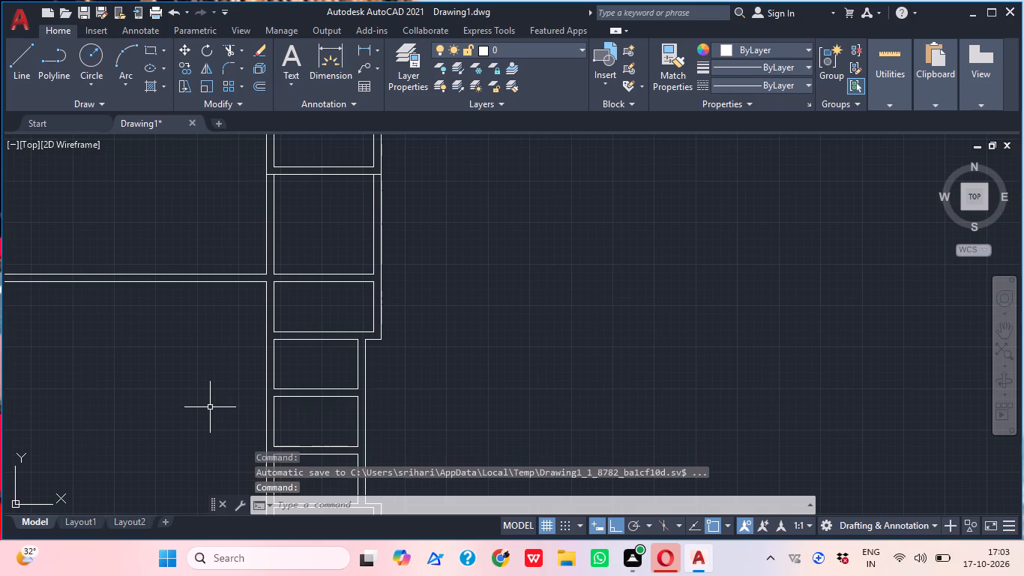
pyautogui.moveTo(367, 409); pyautogui.dragTo(514, 382, button='middle')
pyautogui.scroll(-1, 505, 398)
pyautogui.moveTo(513, 421); pyautogui.dragTo(533, 409, button='middle')
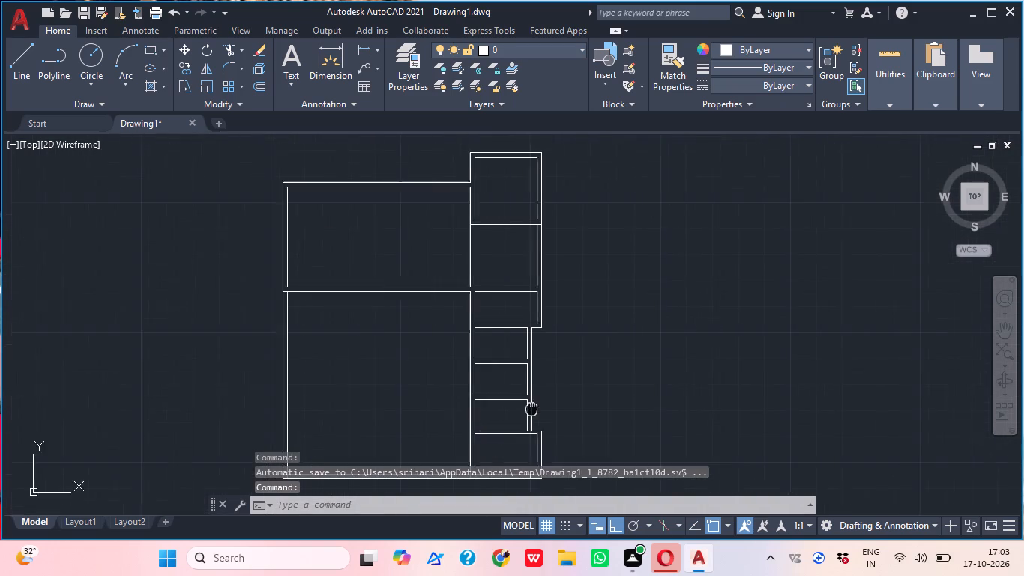
pyautogui.moveTo(533, 409); pyautogui.dragTo(567, 335, button='middle')
pyautogui.scroll(1, 523, 379)
pyautogui.moveTo(499, 463); pyautogui.dragTo(523, 441, button='middle')
pyautogui.scroll(1, 523, 442)
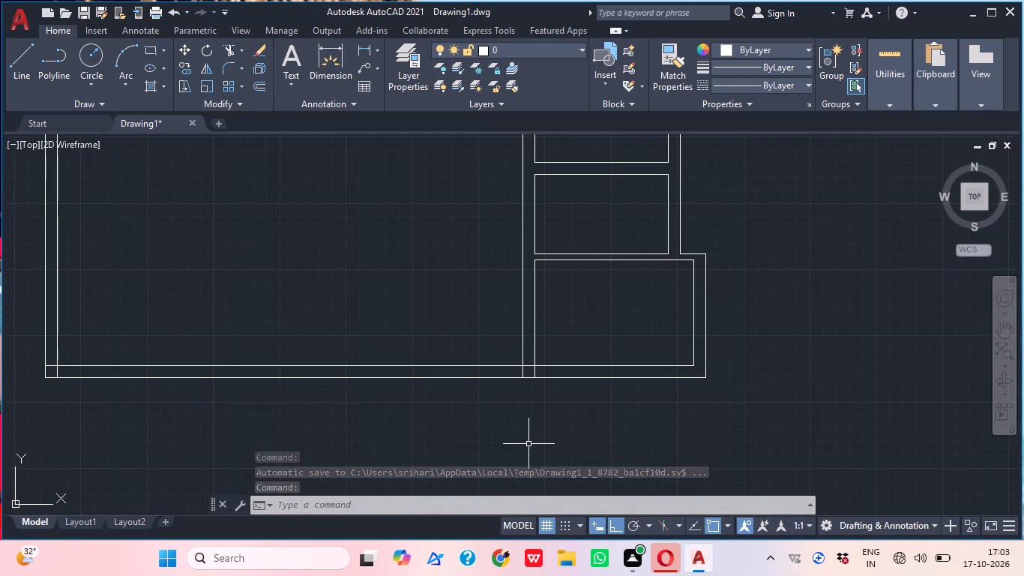
pyautogui.write('TR')
pyautogui.press('space')
pyautogui.scroll(3, 529, 370)
pyautogui.click(532, 370)
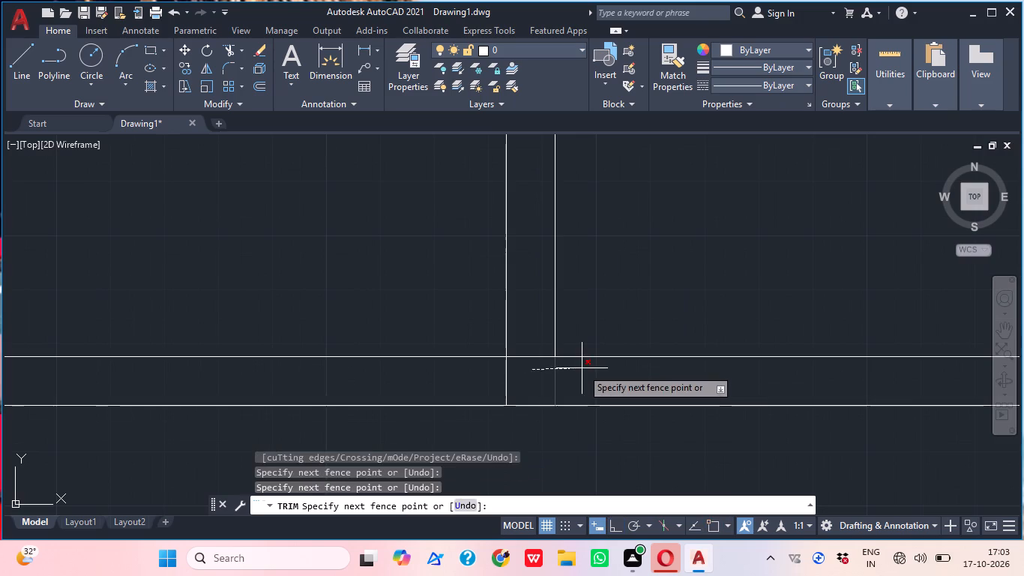
pyautogui.click(582, 368)
pyautogui.click(524, 377)
pyautogui.click(468, 383)
pyautogui.click(494, 376)
pyautogui.click(525, 352)
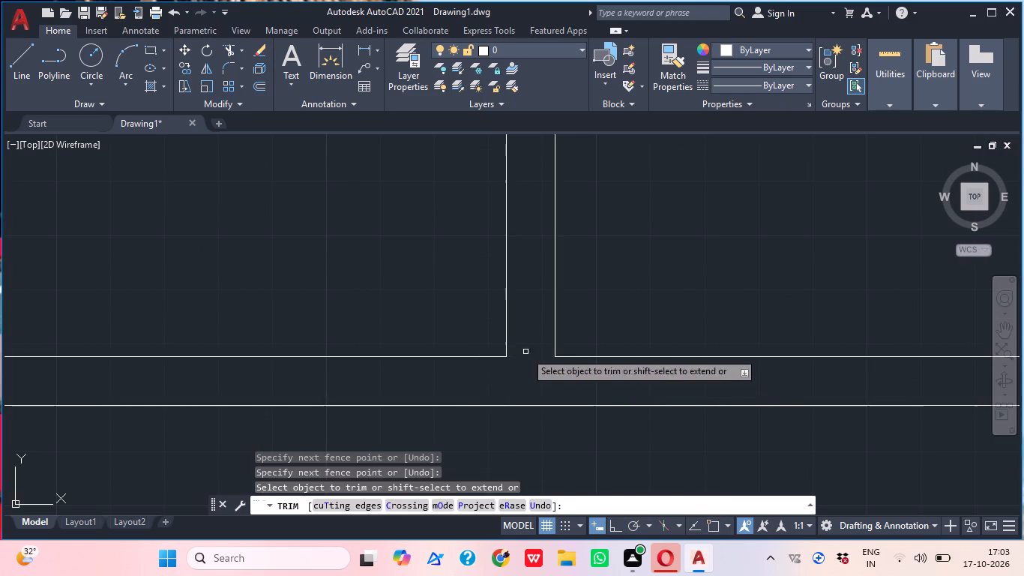
pyautogui.press('Escape')
# Trim the overlapping inner wall line stubs at the large room's bottom-left corner to form a clean corner.
pyautogui.scroll(-2, 502, 401)
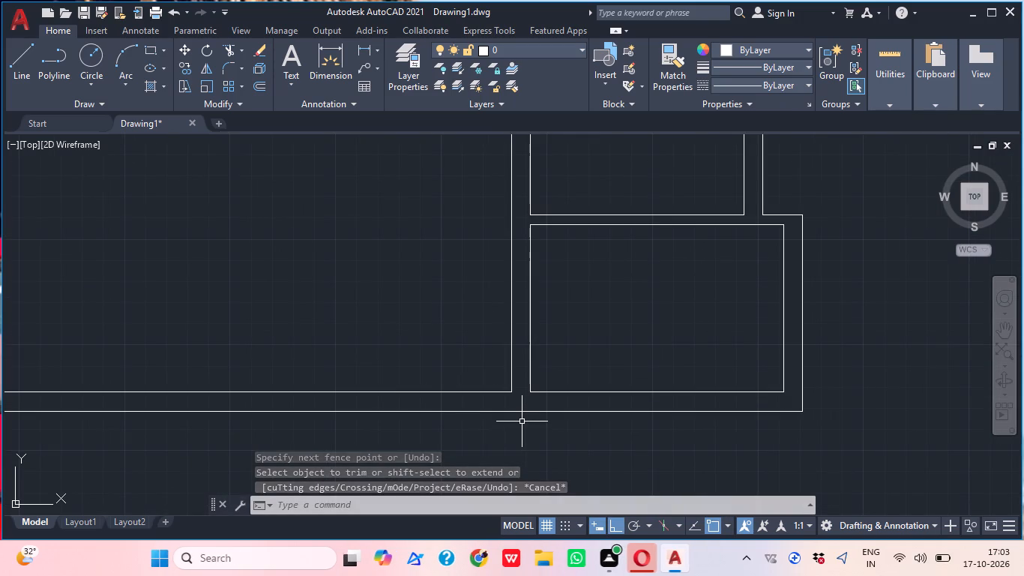
pyautogui.scroll(-2, 529, 403)
pyautogui.moveTo(534, 385); pyautogui.dragTo(555, 415, button='middle')
pyautogui.middleClick(511, 382)
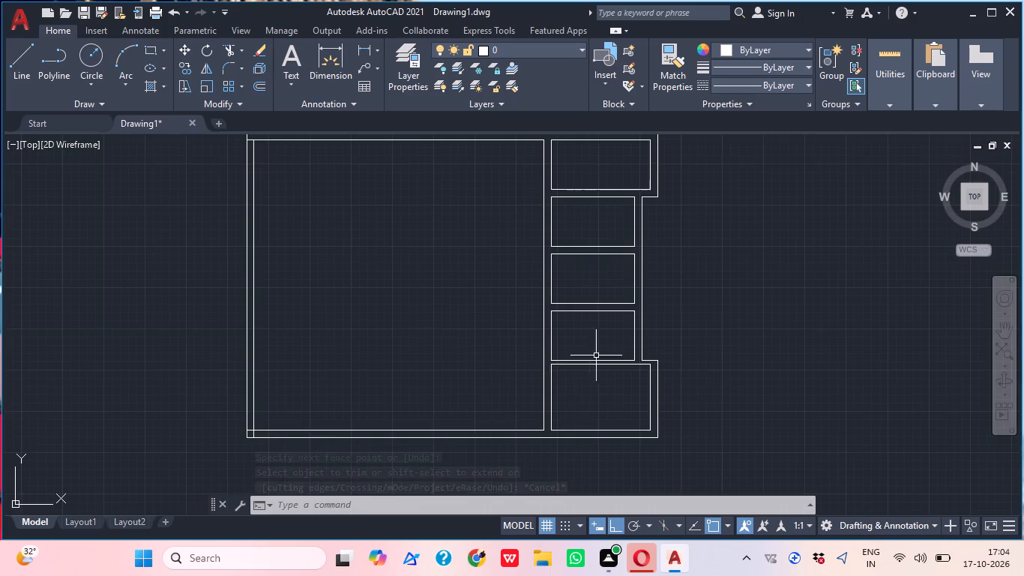
pyautogui.moveTo(600, 373); pyautogui.dragTo(603, 415, button='middle')
pyautogui.moveTo(586, 307); pyautogui.dragTo(603, 397, button='middle')
pyautogui.scroll(-1, 601, 335)
pyautogui.moveTo(601, 335); pyautogui.dragTo(620, 331, button='middle')
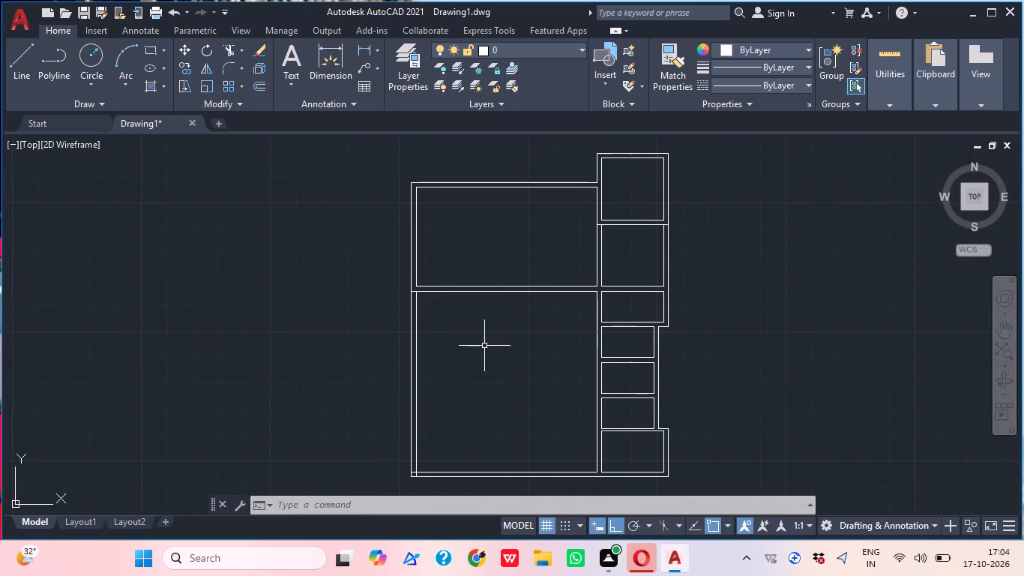
pyautogui.moveTo(488, 364); pyautogui.dragTo(582, 355, button='middle')
pyautogui.scroll(-1, 493, 364)
pyautogui.moveTo(546, 382); pyautogui.dragTo(540, 346, button='middle')
pyautogui.scroll(2, 537, 406)
pyautogui.moveTo(525, 404); pyautogui.dragTo(559, 408, button='middle')
pyautogui.write('TR')
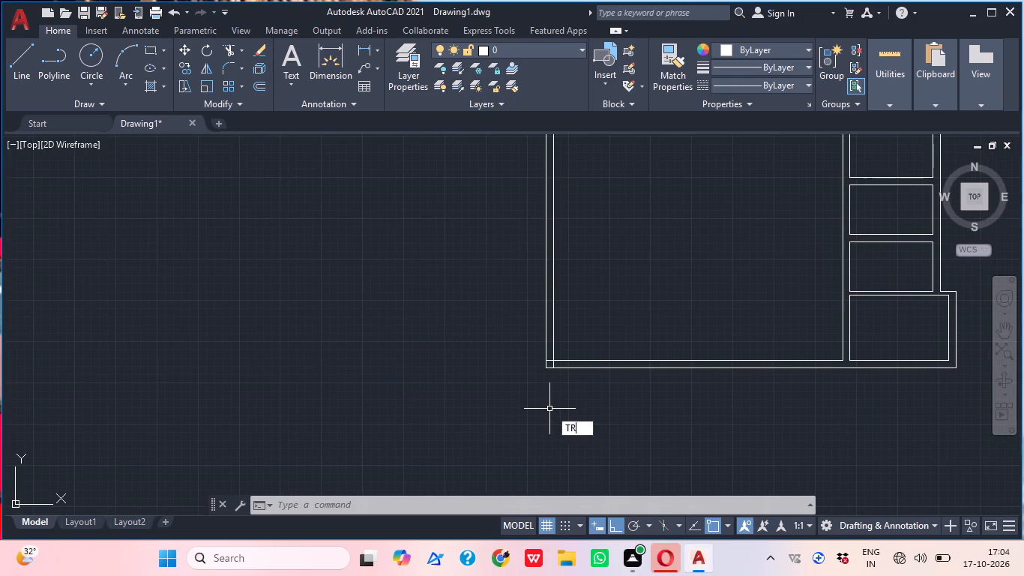
pyautogui.press('space')
pyautogui.scroll(3, 528, 387)
pyautogui.scroll(2, 621, 307)
pyautogui.click(669, 301)
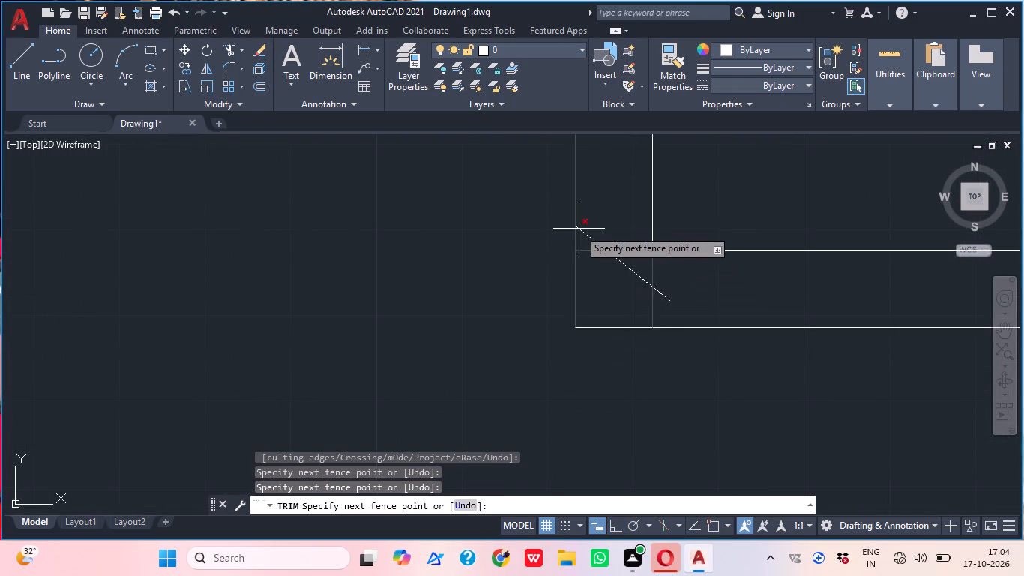
pyautogui.click(581, 232)
pyautogui.press('Escape')
pyautogui.scroll(-2, 570, 243)
pyautogui.moveTo(613, 292); pyautogui.dragTo(545, 365, button='middle')
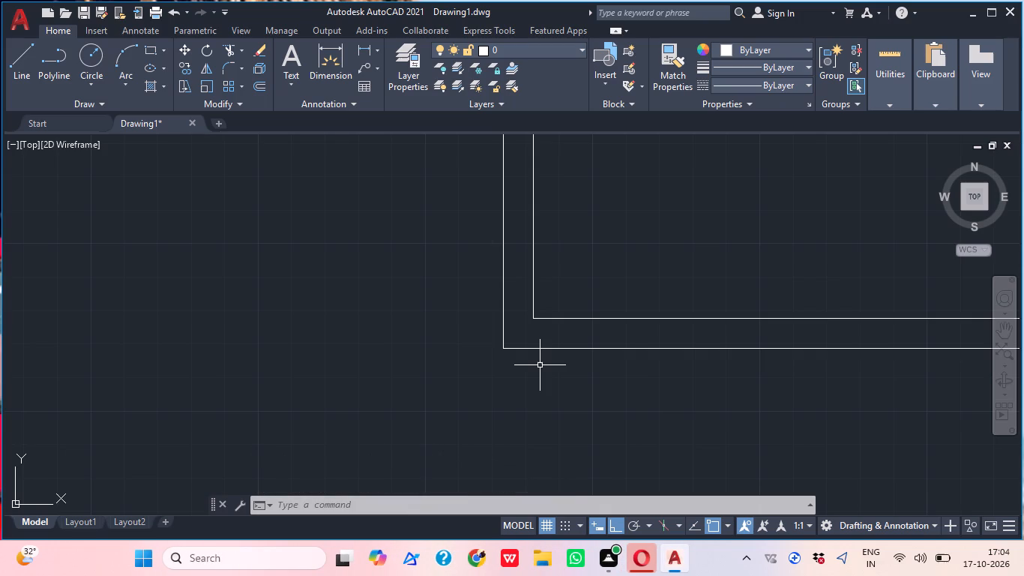
# Inspect the whole floor plan, checking the large room's bottom corner and the wall junctions of the right-hand rooms.
pyautogui.scroll(-1, 597, 344)
pyautogui.moveTo(600, 350); pyautogui.dragTo(551, 396, button='middle')
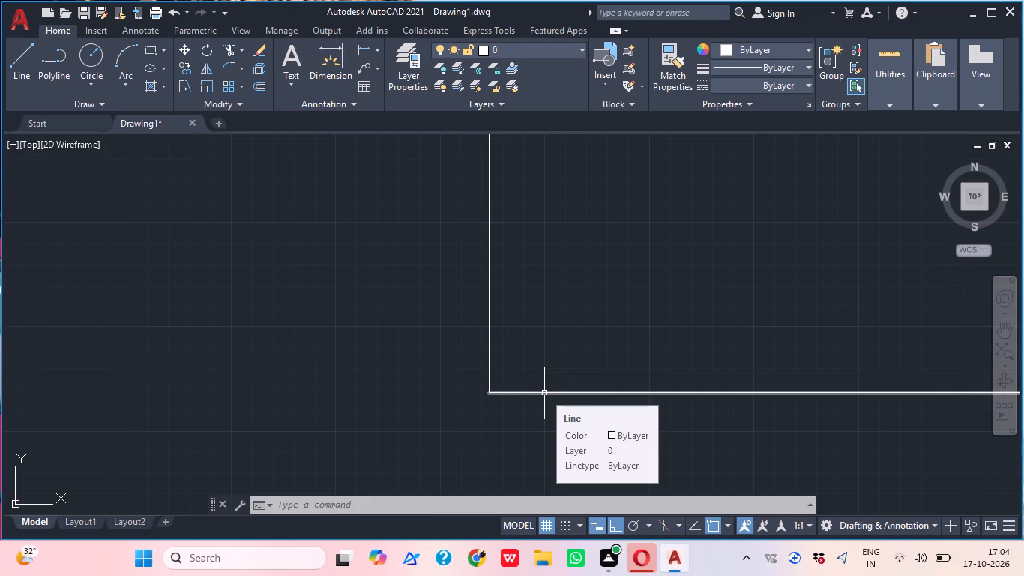
pyautogui.scroll(-2, 550, 390)
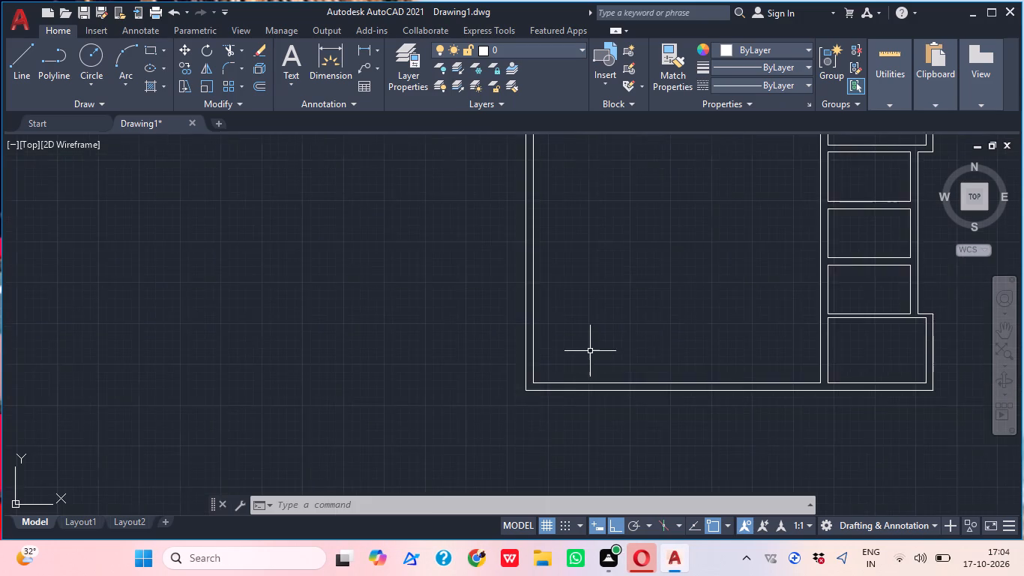
pyautogui.scroll(-1, 591, 351)
pyautogui.moveTo(596, 351); pyautogui.dragTo(597, 409, button='middle')
pyautogui.moveTo(675, 361); pyautogui.dragTo(603, 419, button='middle')
pyautogui.moveTo(673, 357); pyautogui.dragTo(660, 345, button='middle')
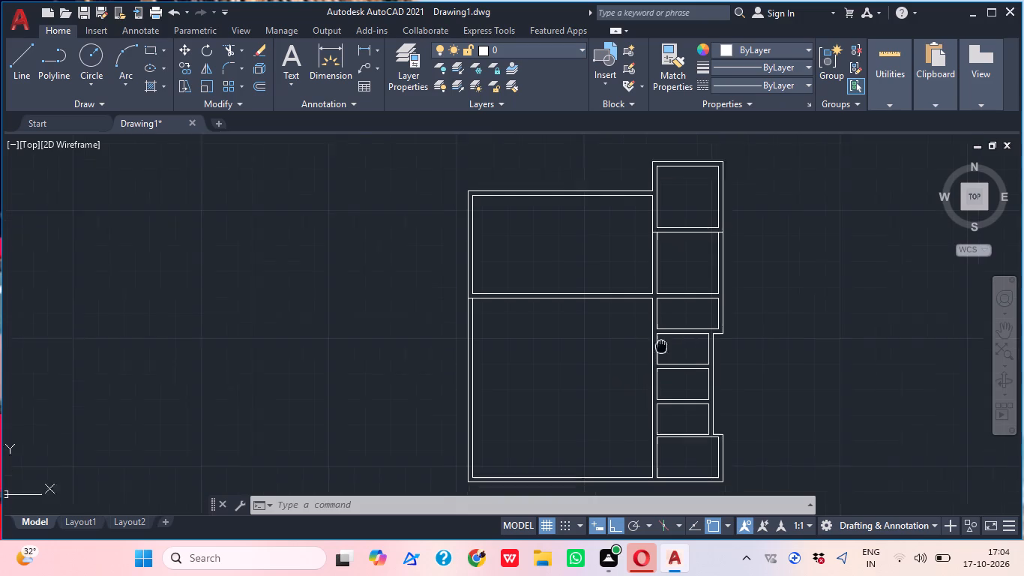
pyautogui.moveTo(660, 345); pyautogui.dragTo(632, 325, button='middle')
pyautogui.scroll(2, 652, 361)
pyautogui.middleClick(652, 361)
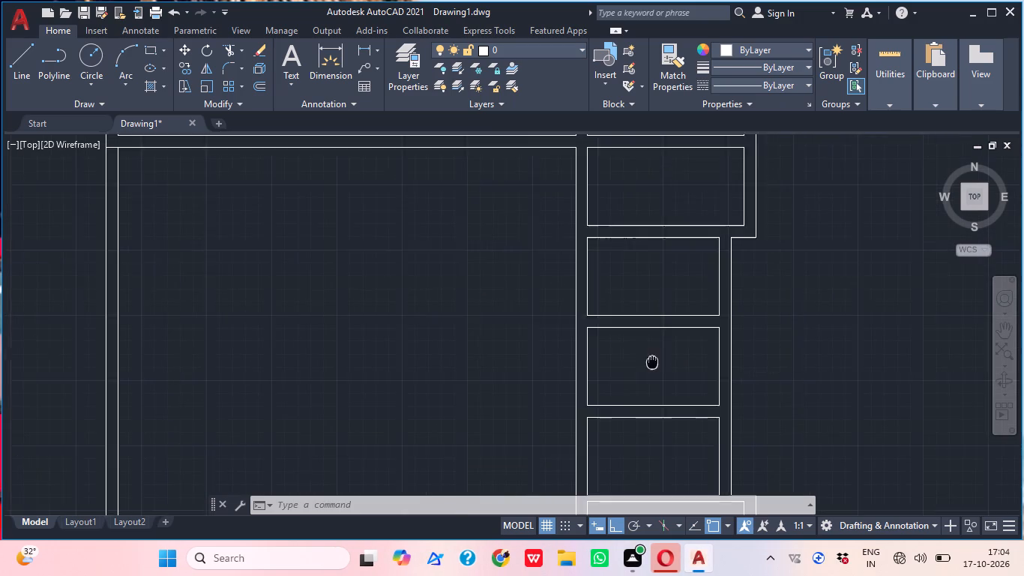
pyautogui.scroll(3, 652, 361)
pyautogui.scroll(-2, 652, 361)
pyautogui.moveTo(652, 361); pyautogui.dragTo(639, 313, button='middle')
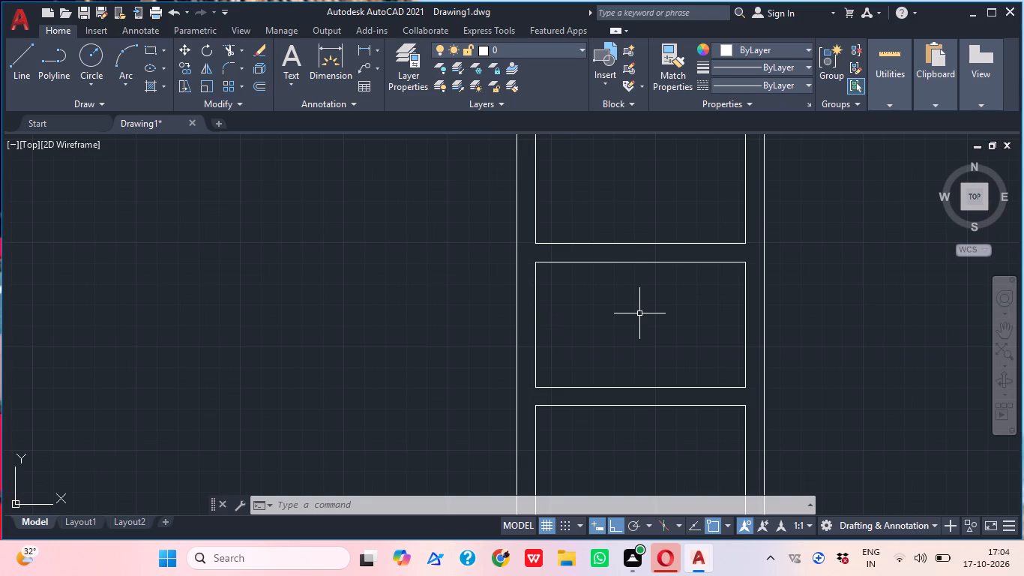
pyautogui.scroll(-2, 639, 313)
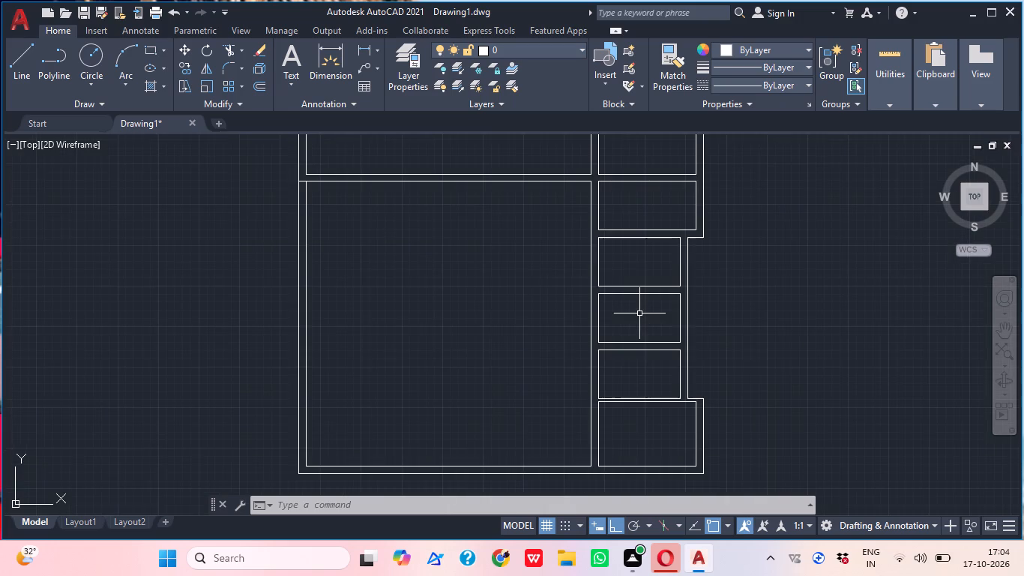
pyautogui.scroll(-1, 639, 313)
pyautogui.moveTo(639, 313); pyautogui.dragTo(638, 329, button='middle')
pyautogui.moveTo(633, 331); pyautogui.dragTo(630, 364, button='middle')
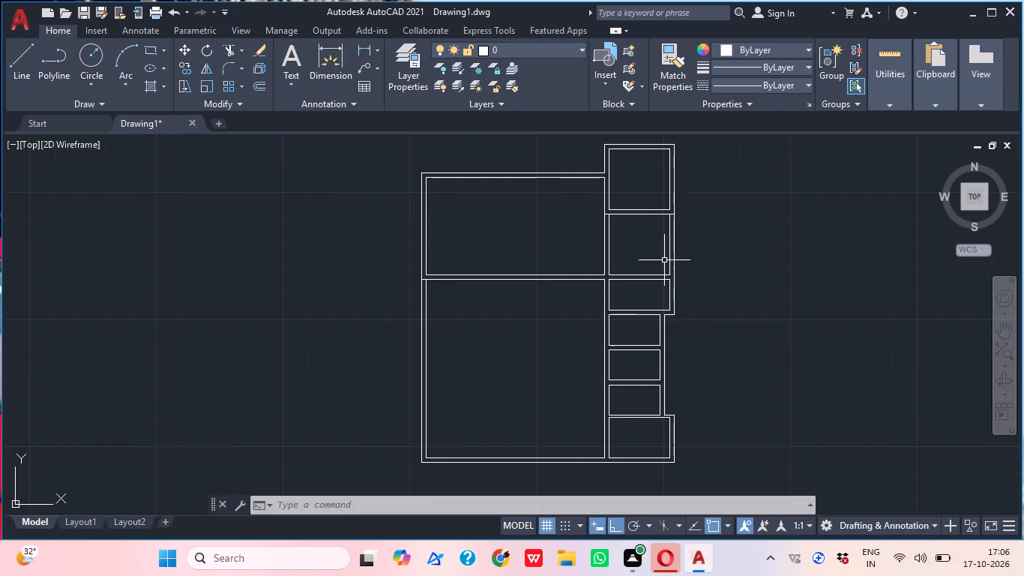
pyautogui.moveTo(622, 388); pyautogui.dragTo(622, 361, button='middle')
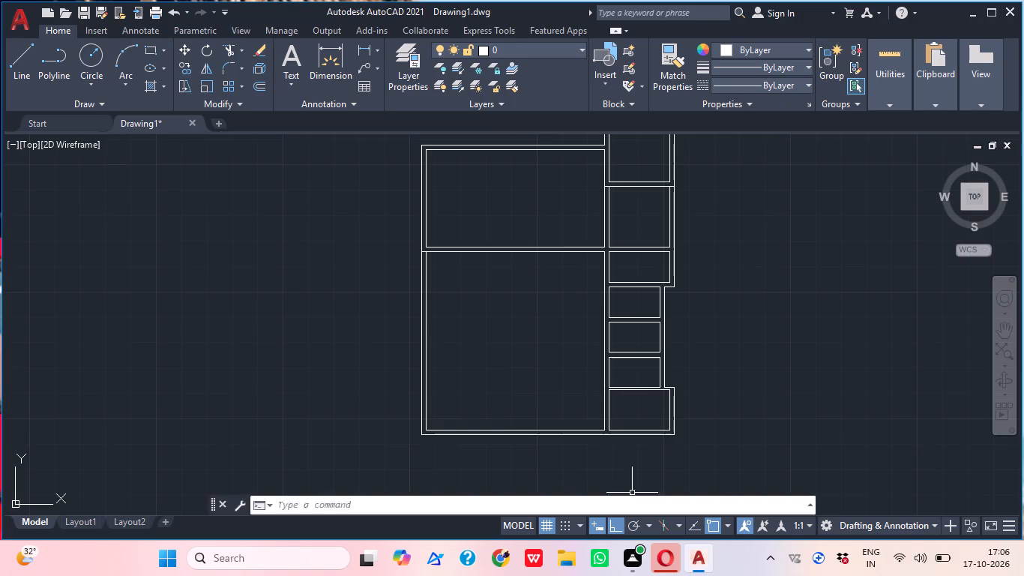
pyautogui.moveTo(472, 374); pyautogui.dragTo(509, 404, button='middle')
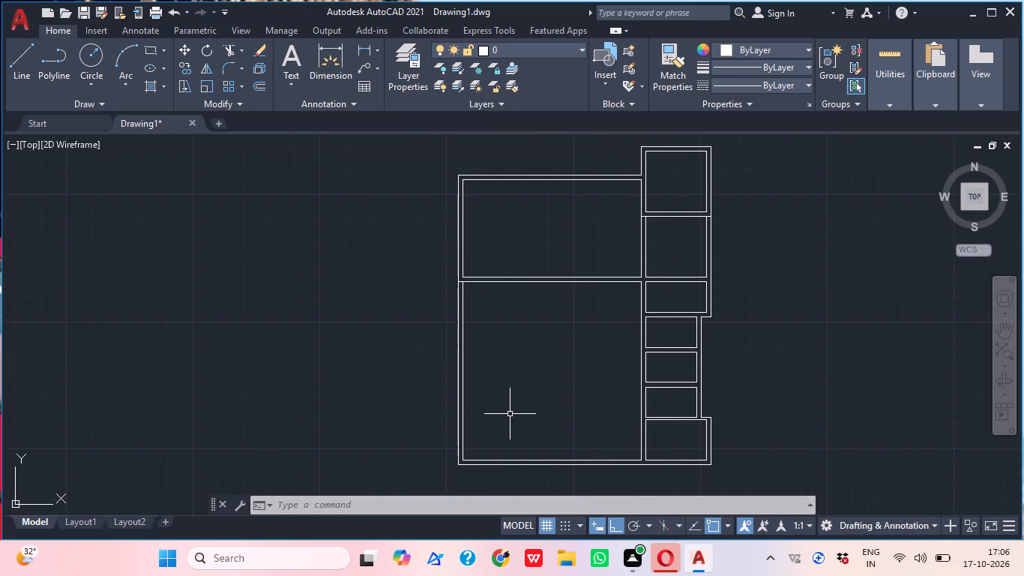
pyautogui.moveTo(492, 429); pyautogui.dragTo(531, 432, button='middle')
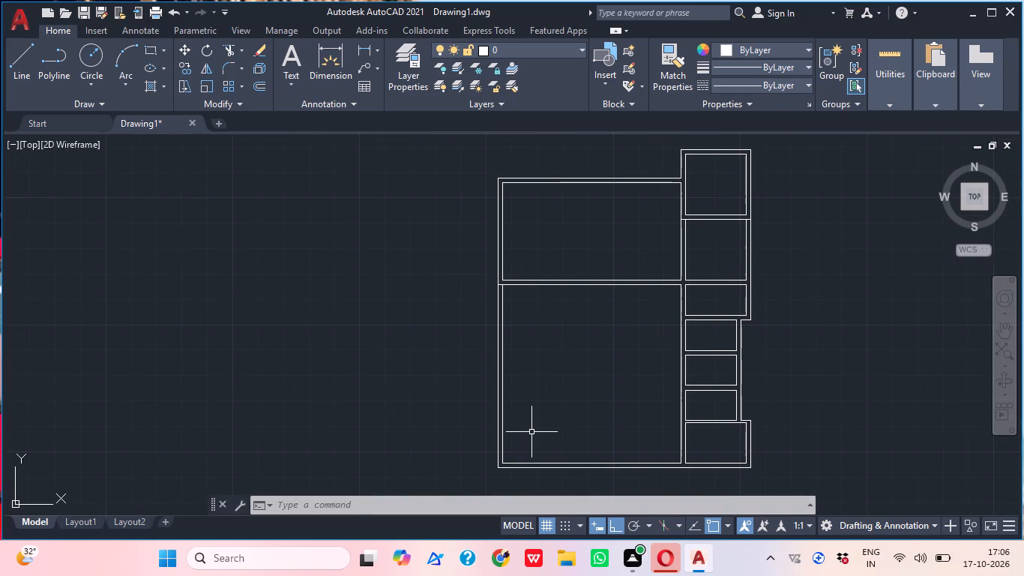
pyautogui.moveTo(531, 432); pyautogui.dragTo(540, 394, button='middle')
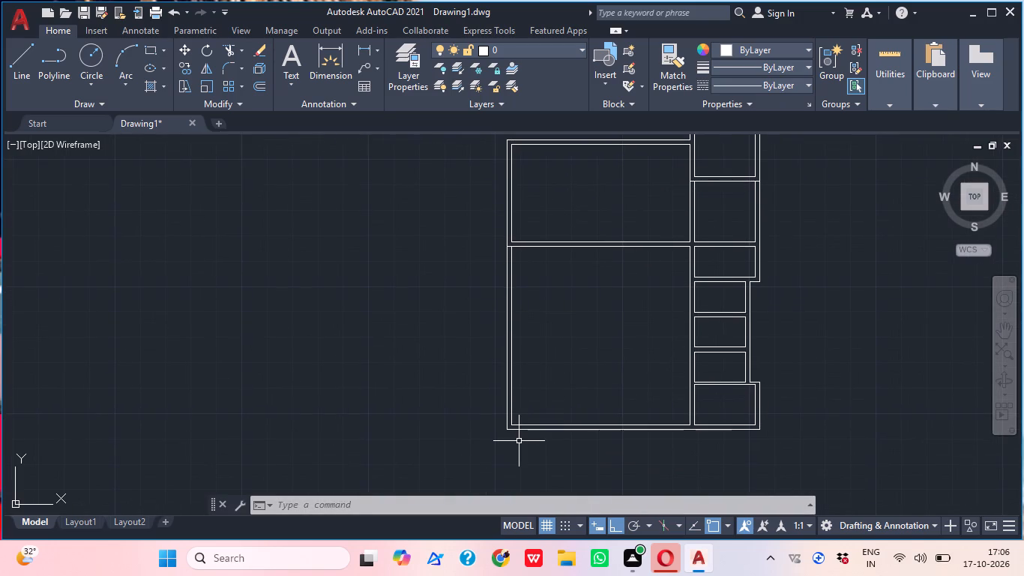
pyautogui.scroll(1, 518, 436)
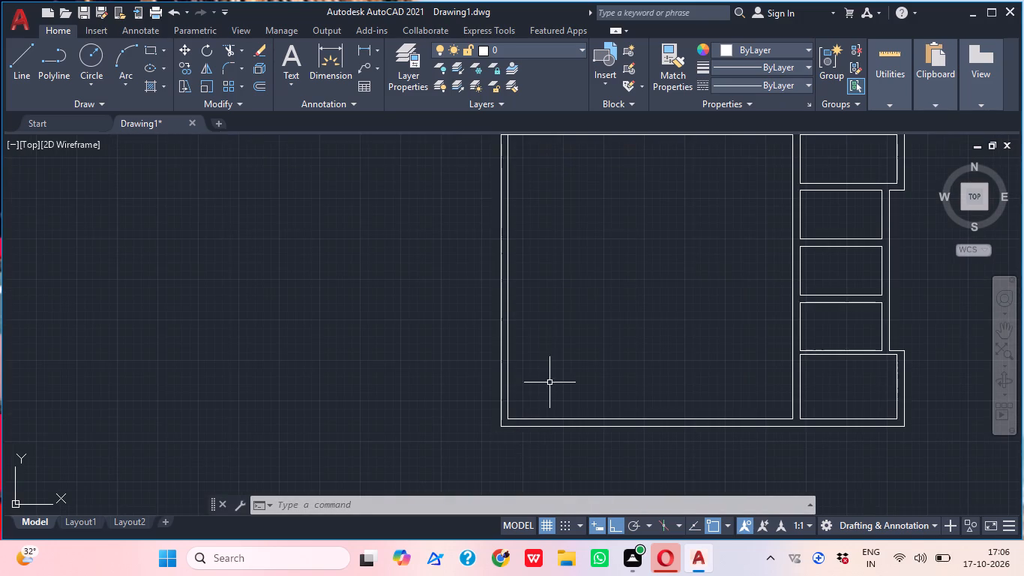
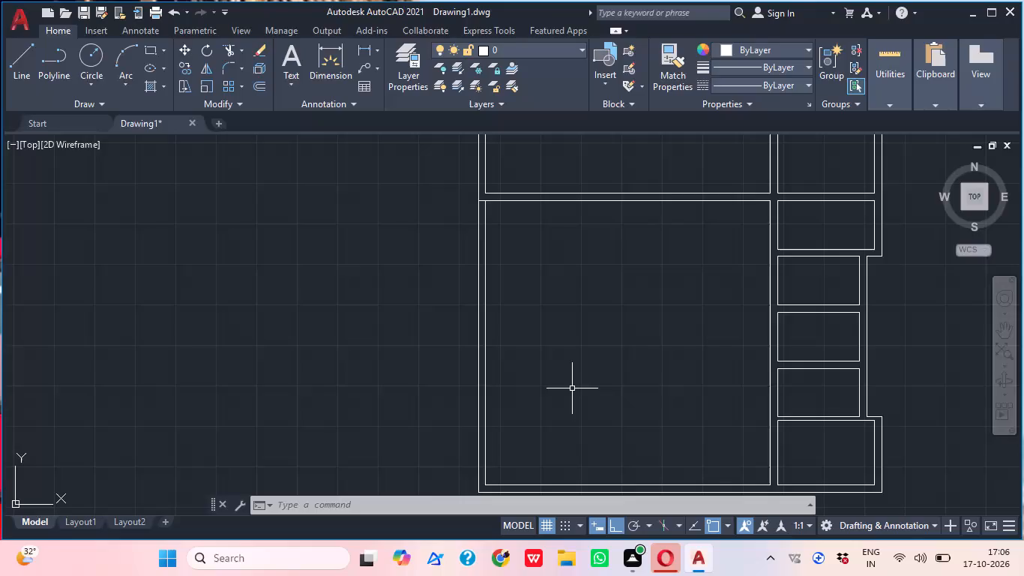
# Trim the short line stub crossing the left outer wall where the wall between the upper room and the large room meets it.
pyautogui.write('TR')
pyautogui.press('space')
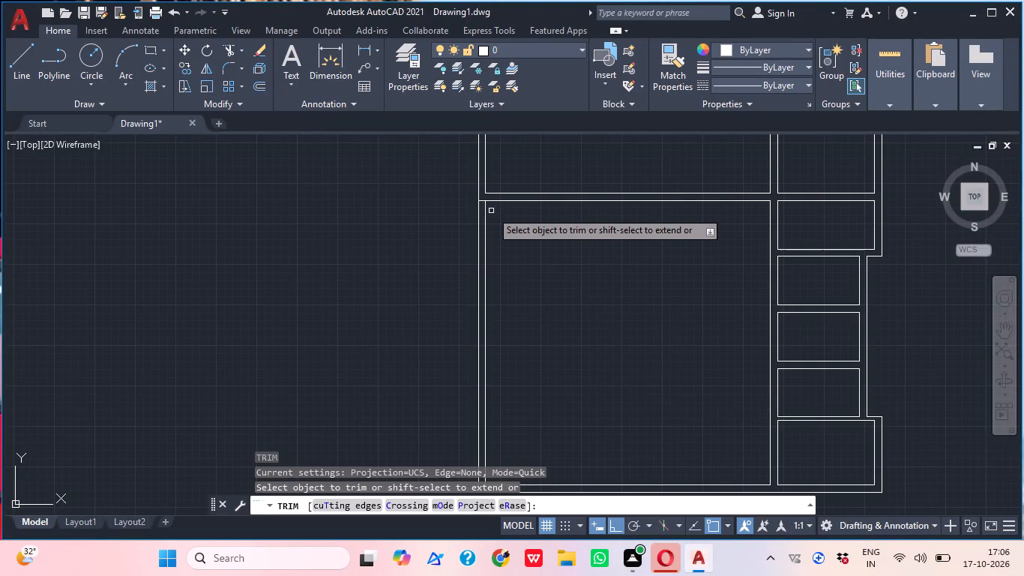
pyautogui.scroll(4, 484, 199)
pyautogui.click(479, 202)
pyautogui.click(475, 211)
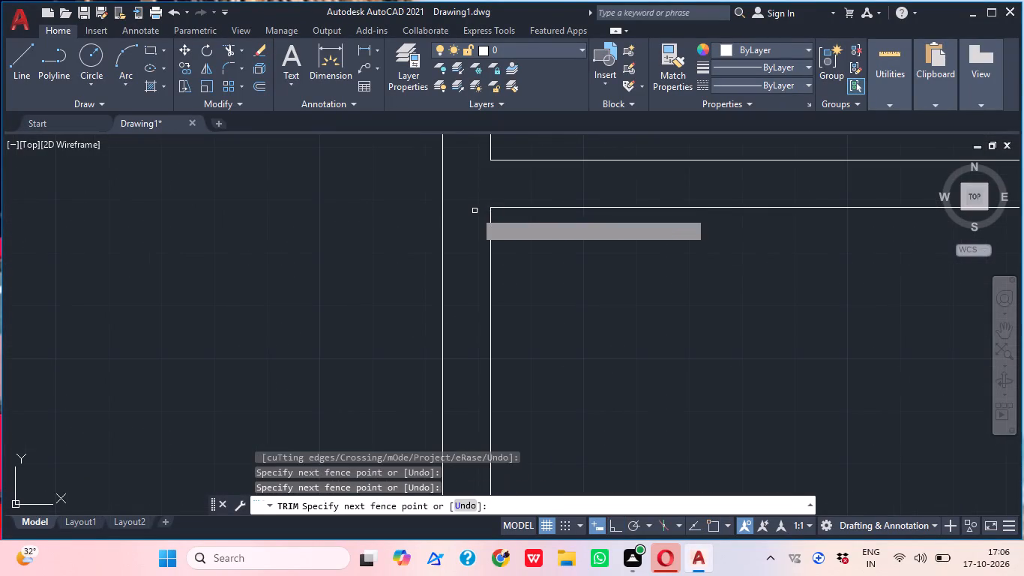
pyautogui.press('Escape')
# Inspect the cleaned left wall junction and the whole floor plan for remaining stubs at the wall corners and junctions.
pyautogui.middleClick(520, 247)
pyautogui.scroll(-1, 520, 247)
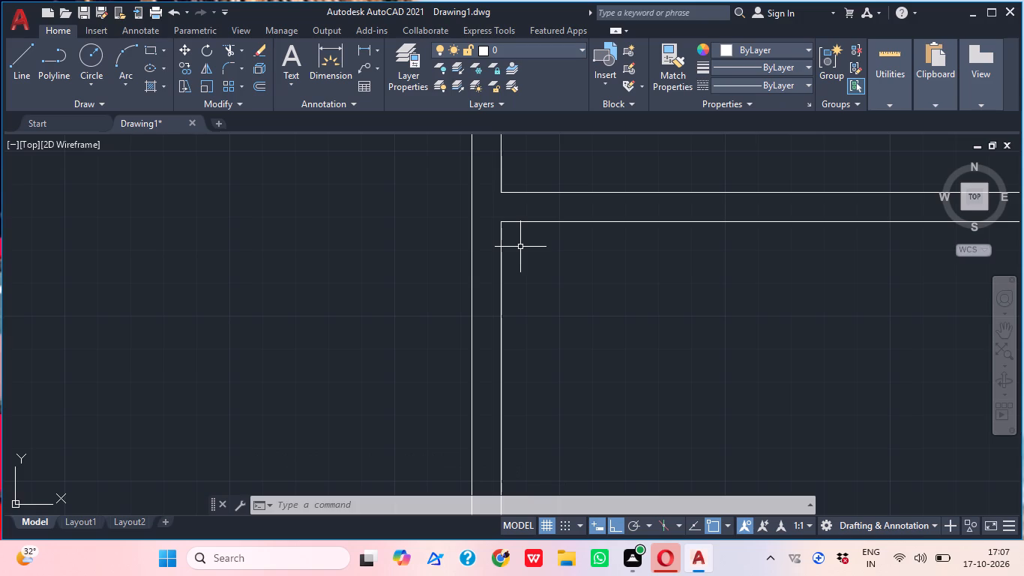
pyautogui.scroll(-1, 558, 265)
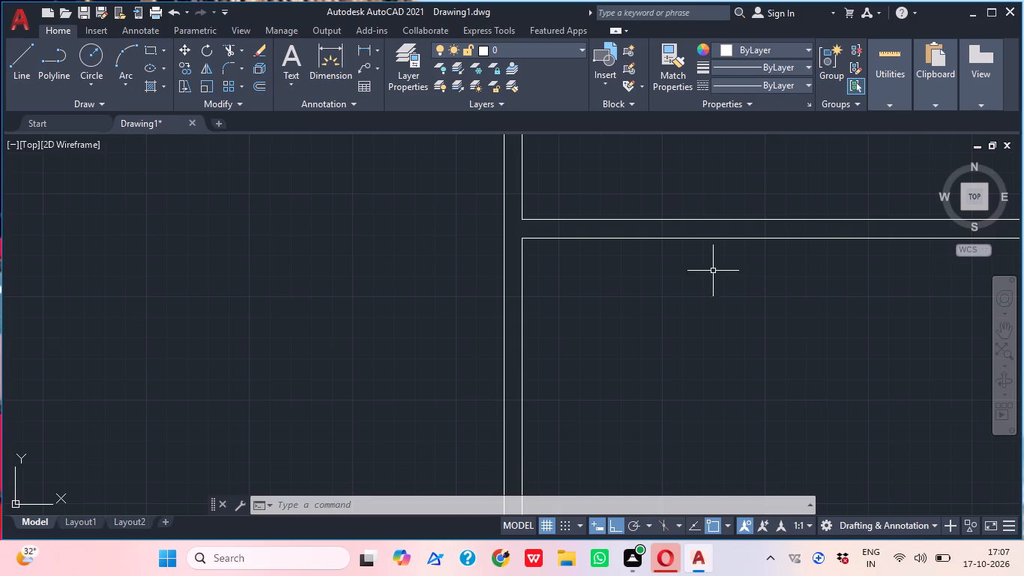
pyautogui.scroll(-1, 389, 307)
pyautogui.middleClick(389, 307)
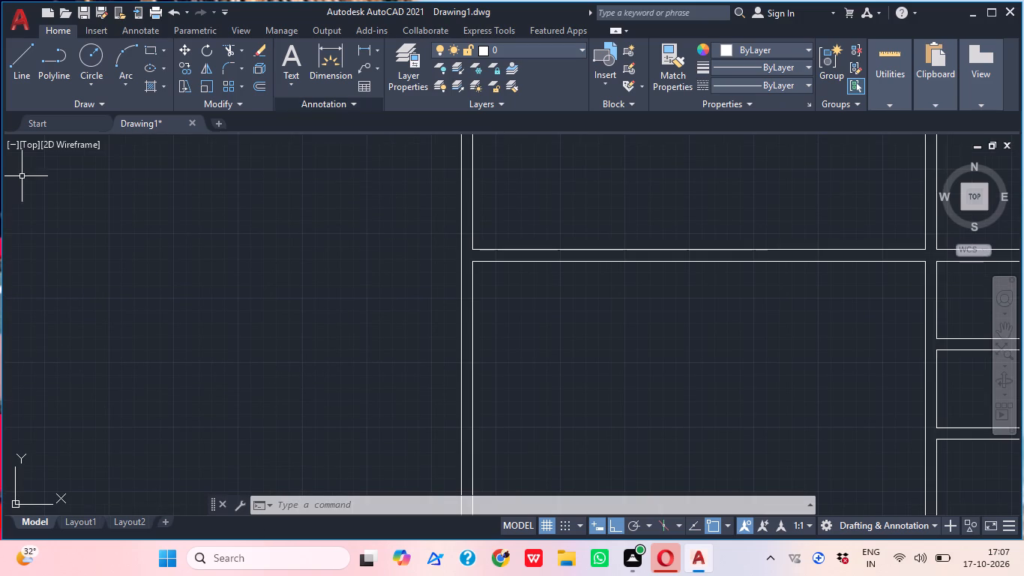
pyautogui.scroll(-2, 361, 250)
pyautogui.moveTo(380, 274); pyautogui.dragTo(441, 310, button='middle')
pyautogui.scroll(-1, 440, 309)
pyautogui.moveTo(440, 287); pyautogui.dragTo(455, 305, button='middle')
pyautogui.scroll(1, 525, 307)
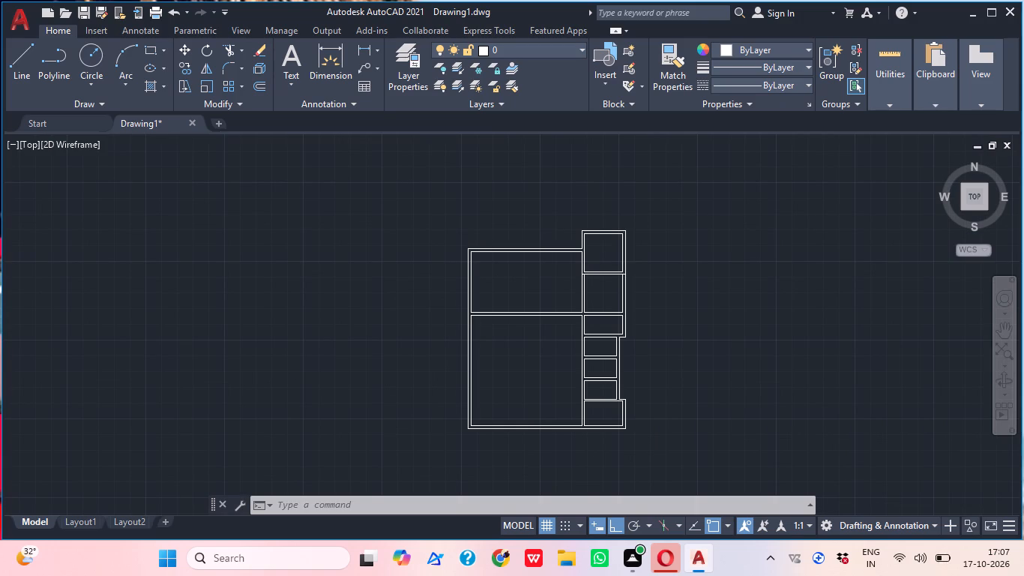
pyautogui.moveTo(538, 304); pyautogui.dragTo(575, 276, button='middle')
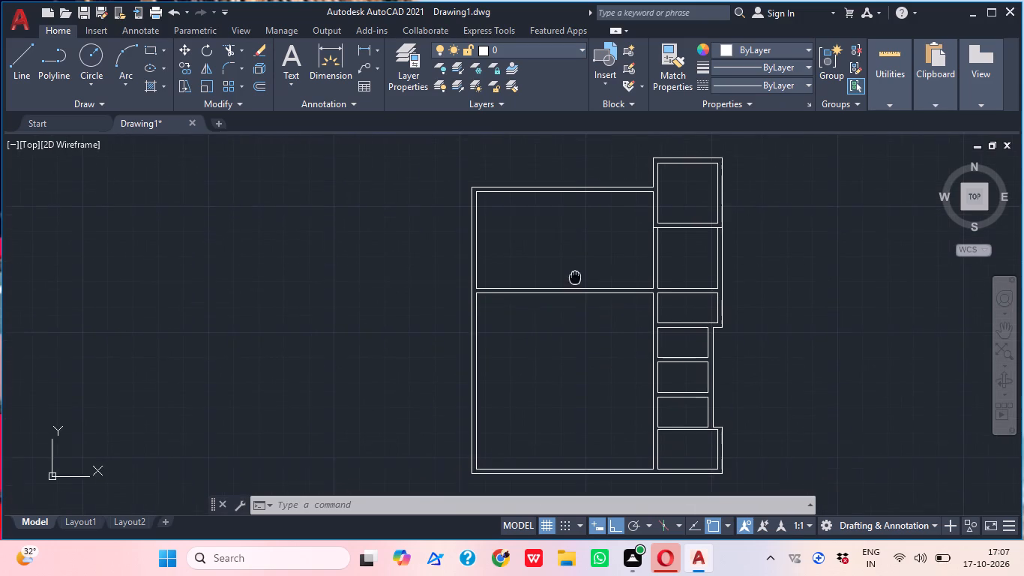
pyautogui.middleClick(532, 335)
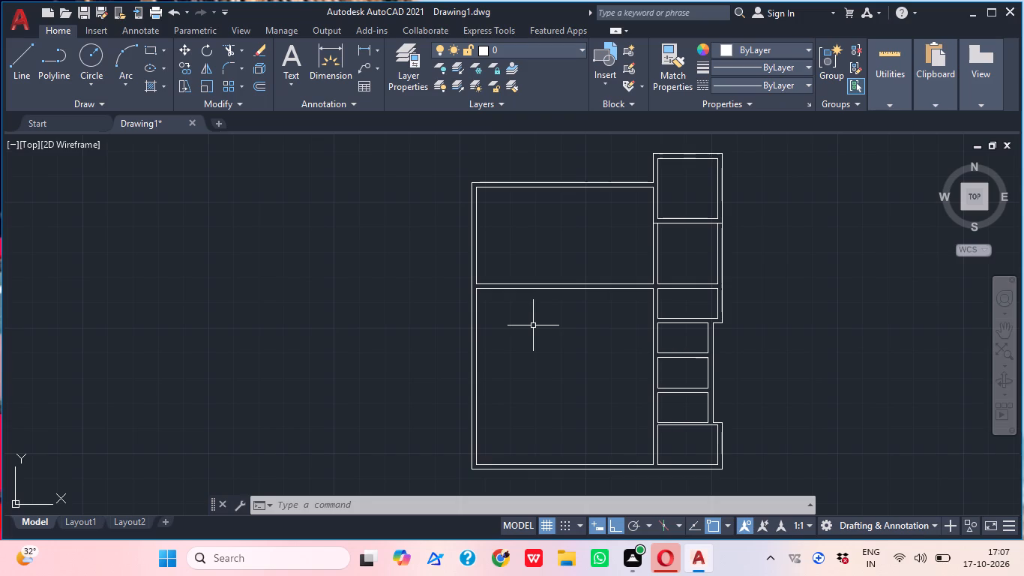
pyautogui.moveTo(566, 385); pyautogui.dragTo(561, 340, button='middle')
pyautogui.moveTo(544, 382); pyautogui.dragTo(537, 369, button='middle')
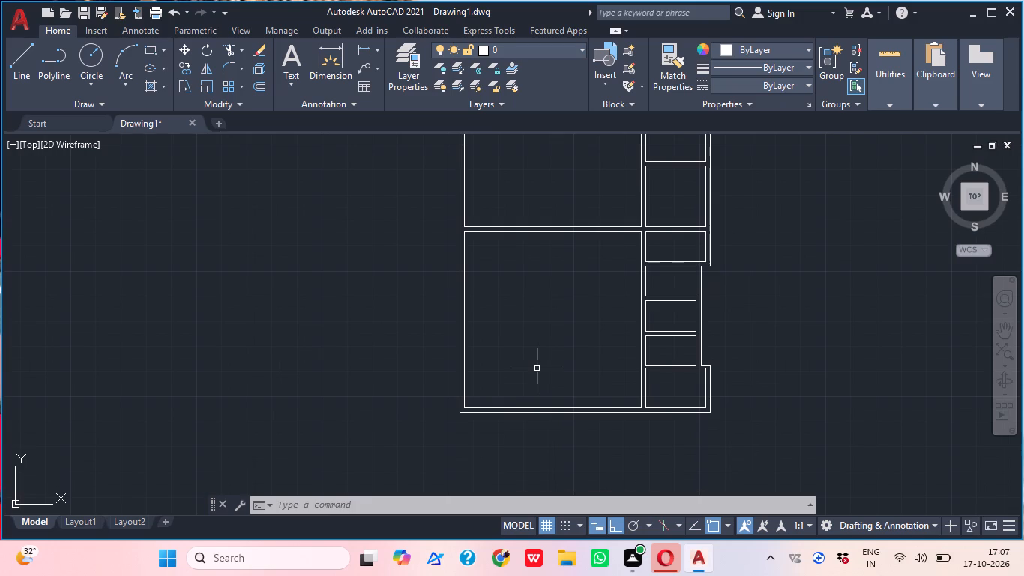
pyautogui.moveTo(553, 349); pyautogui.dragTo(572, 370, button='middle')
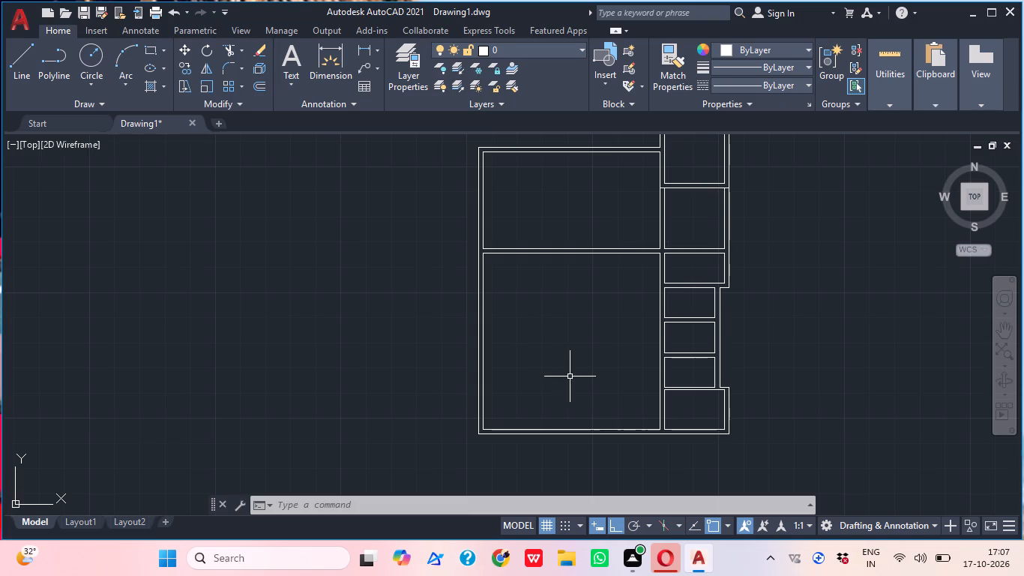
pyautogui.scroll(-1, 554, 349)
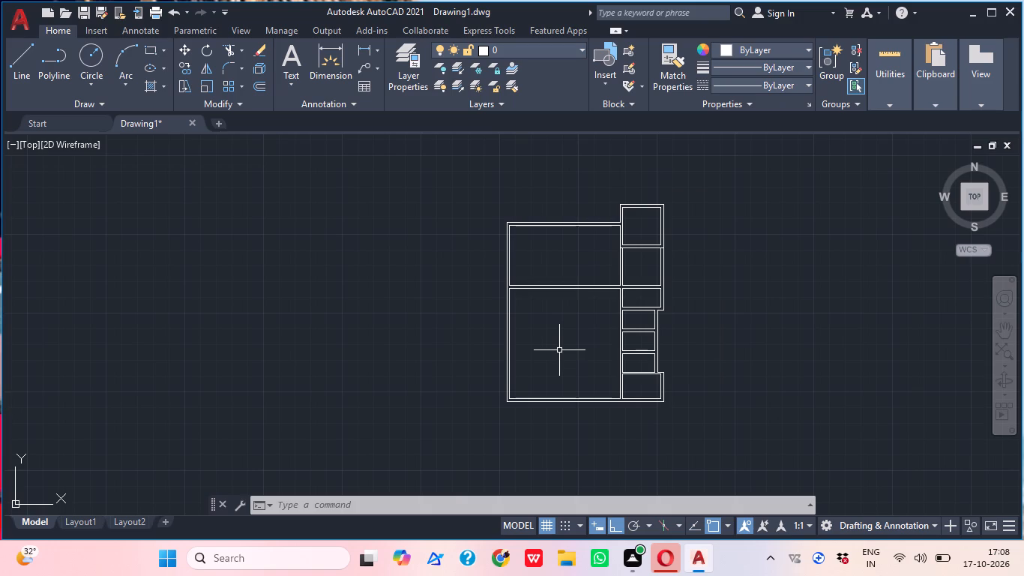
pyautogui.scroll(-1, 515, 197)
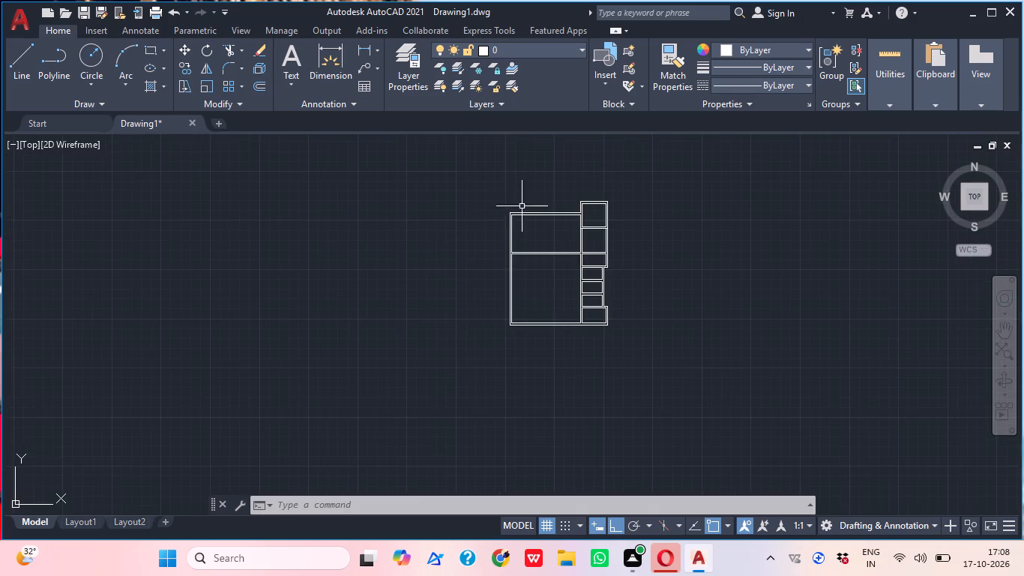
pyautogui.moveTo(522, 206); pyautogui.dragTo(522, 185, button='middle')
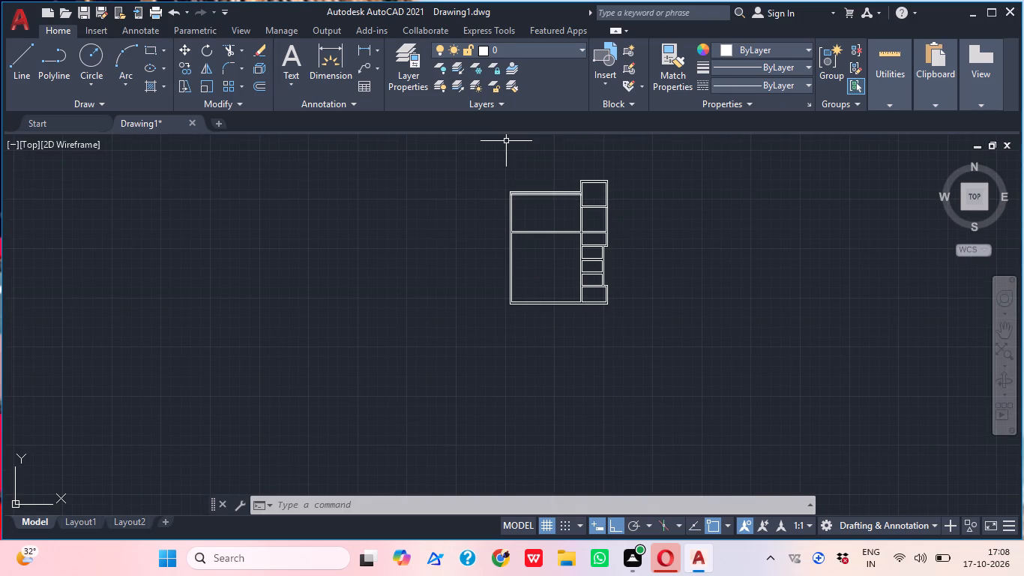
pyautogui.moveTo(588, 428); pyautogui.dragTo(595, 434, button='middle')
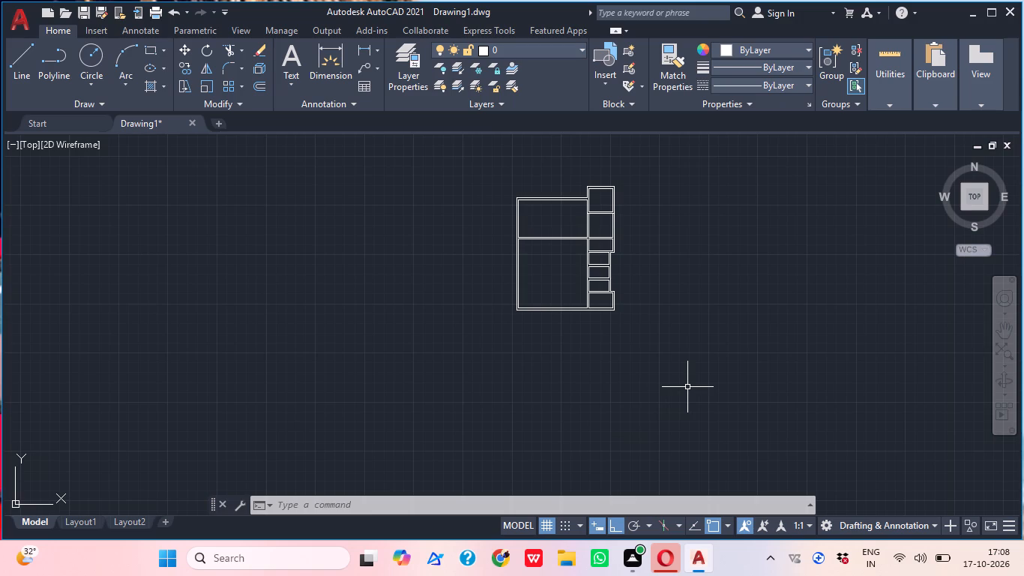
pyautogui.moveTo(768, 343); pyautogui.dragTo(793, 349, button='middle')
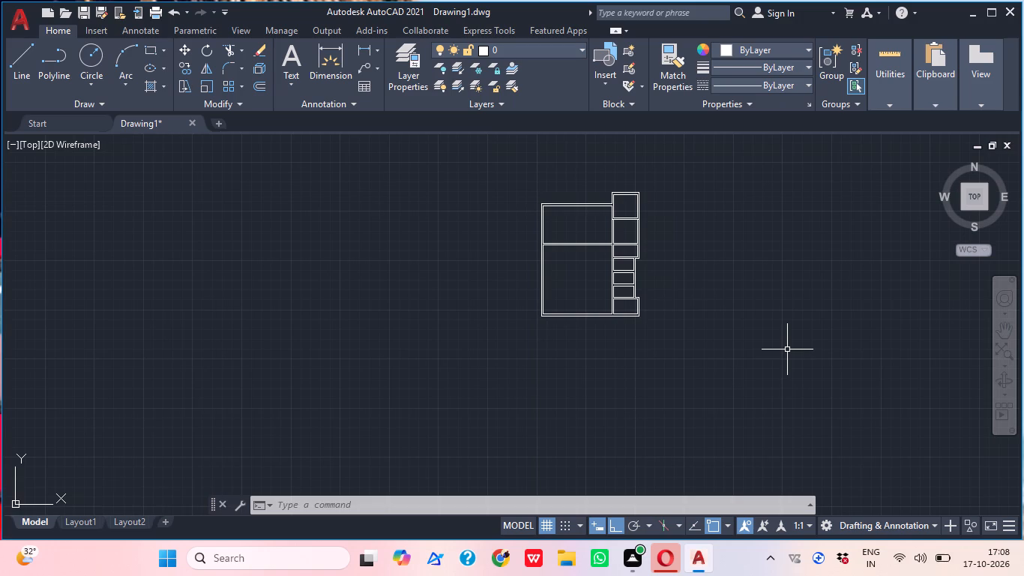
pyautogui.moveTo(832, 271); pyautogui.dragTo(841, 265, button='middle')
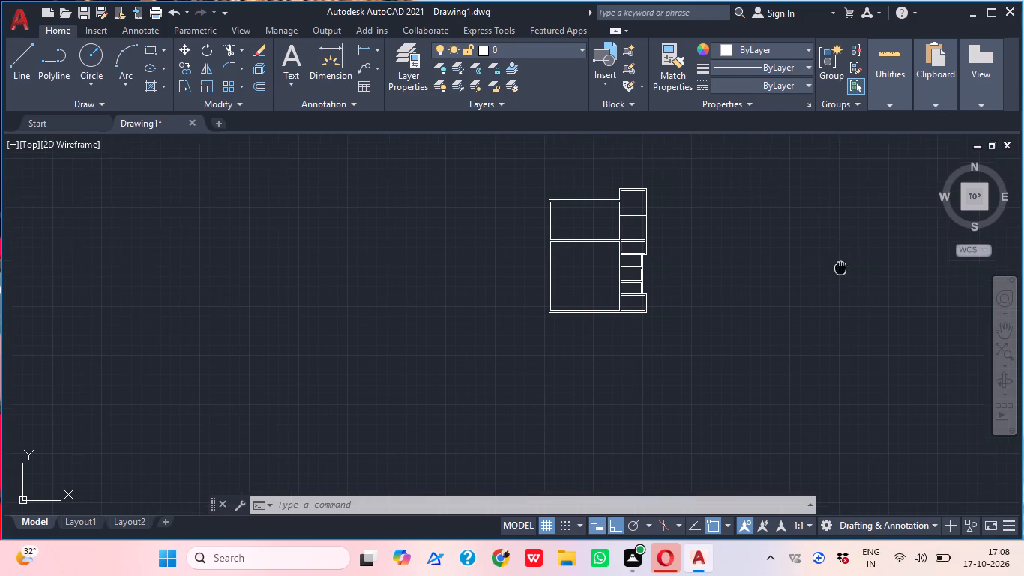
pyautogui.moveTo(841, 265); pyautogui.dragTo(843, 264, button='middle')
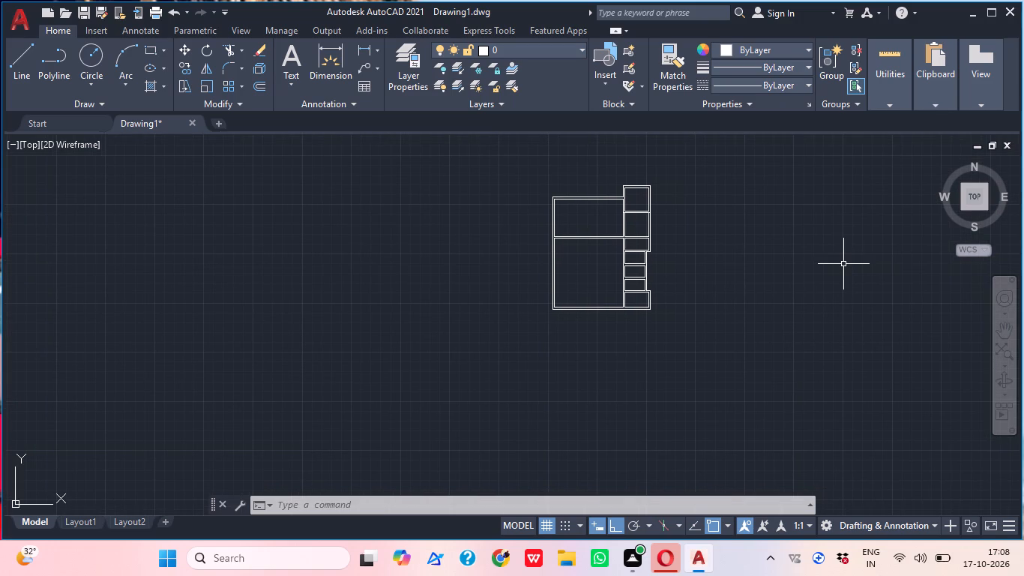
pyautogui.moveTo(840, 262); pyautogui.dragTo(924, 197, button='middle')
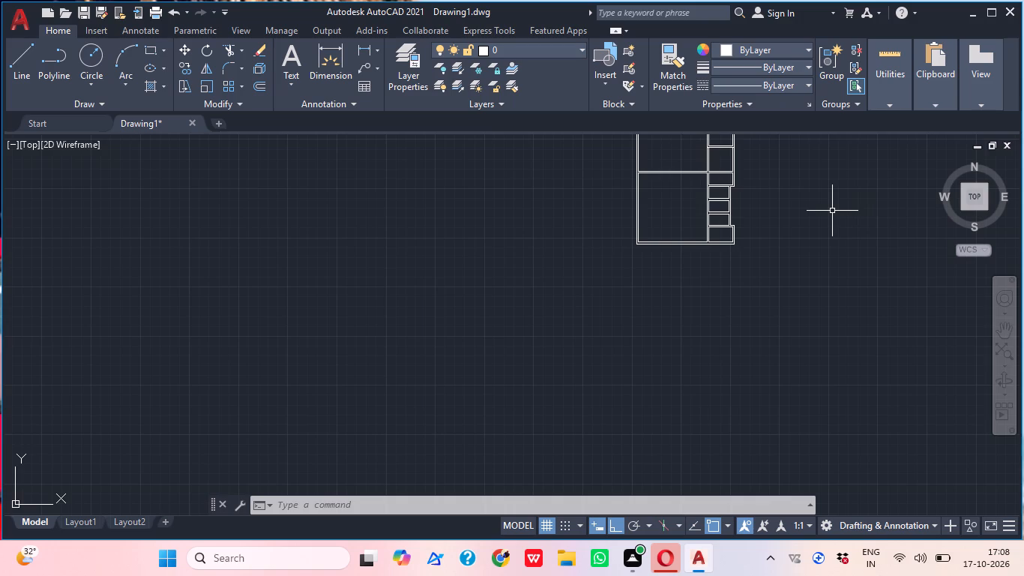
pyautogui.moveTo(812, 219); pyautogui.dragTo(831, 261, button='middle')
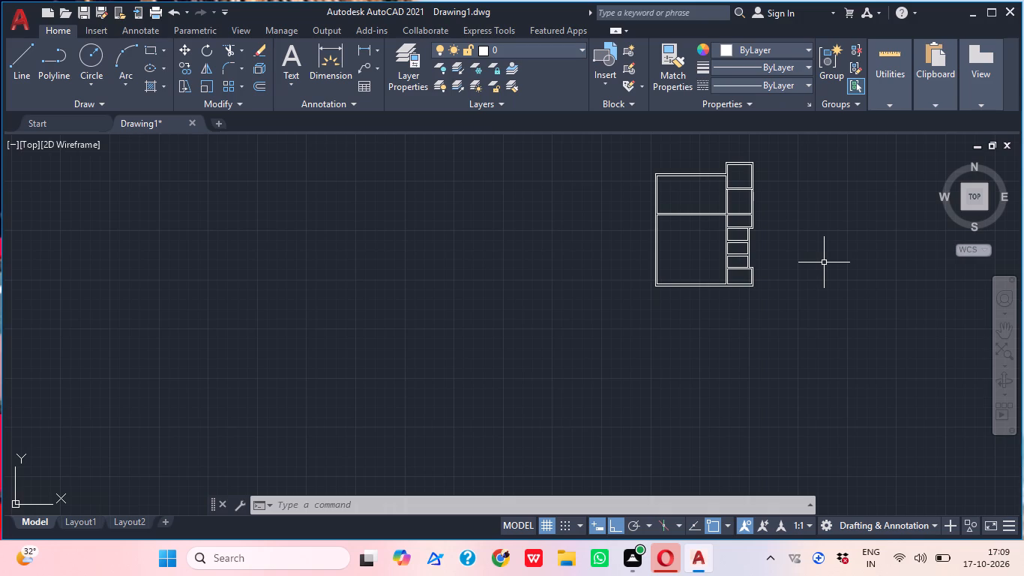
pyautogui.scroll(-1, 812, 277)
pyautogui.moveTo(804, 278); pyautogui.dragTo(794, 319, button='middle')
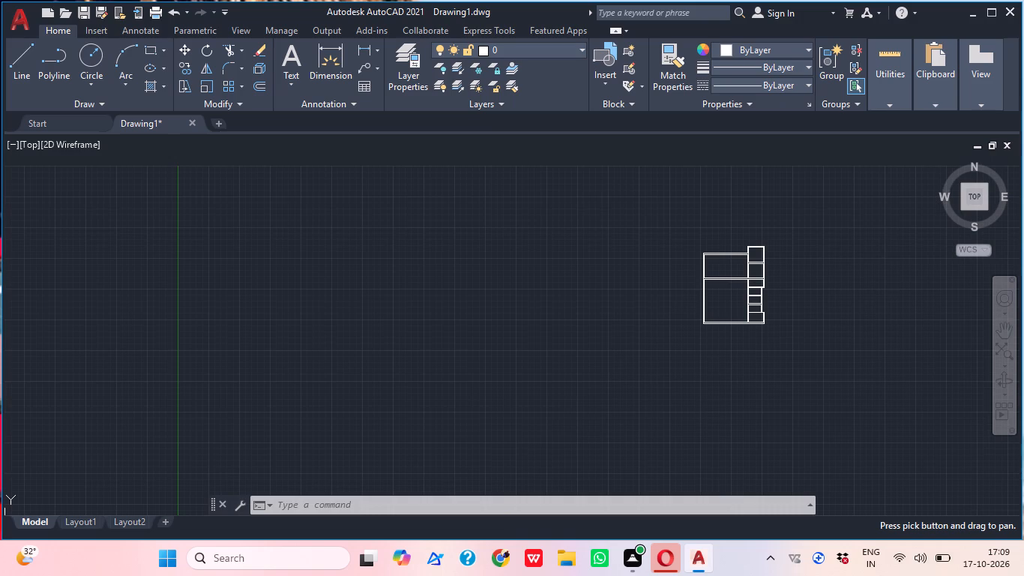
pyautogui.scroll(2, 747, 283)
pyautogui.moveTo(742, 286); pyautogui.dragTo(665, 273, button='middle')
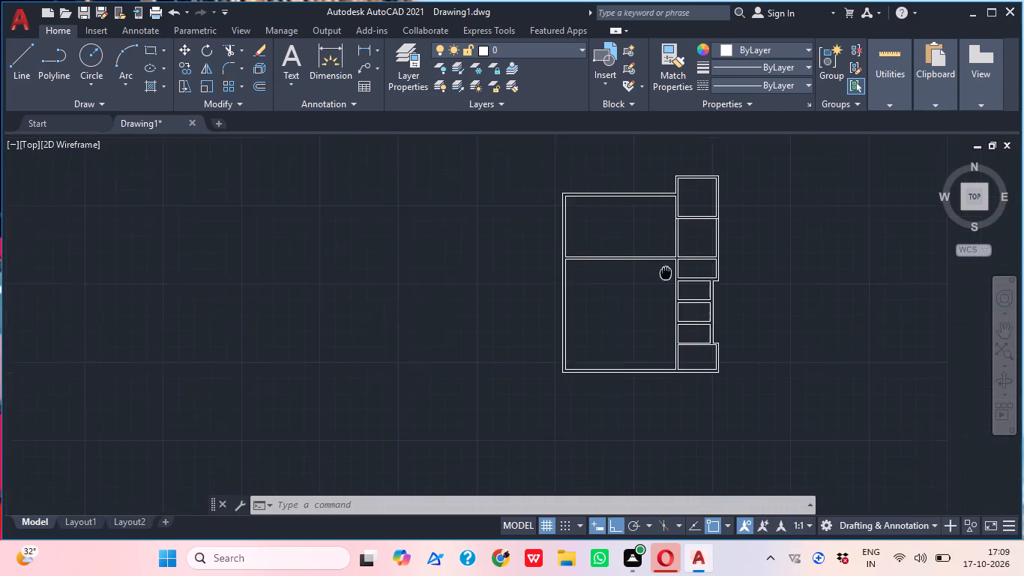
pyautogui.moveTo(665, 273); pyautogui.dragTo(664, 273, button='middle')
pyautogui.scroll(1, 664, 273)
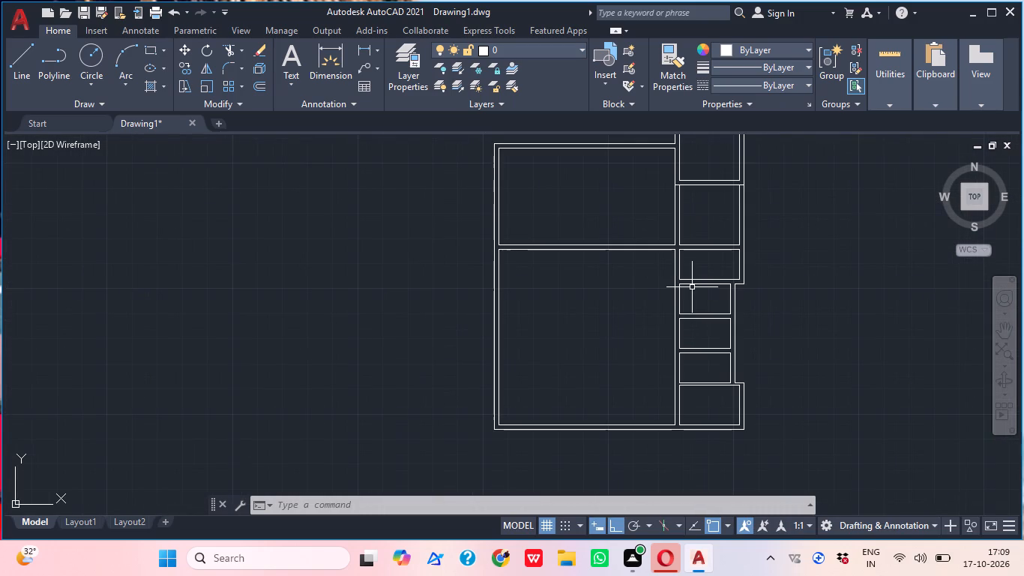
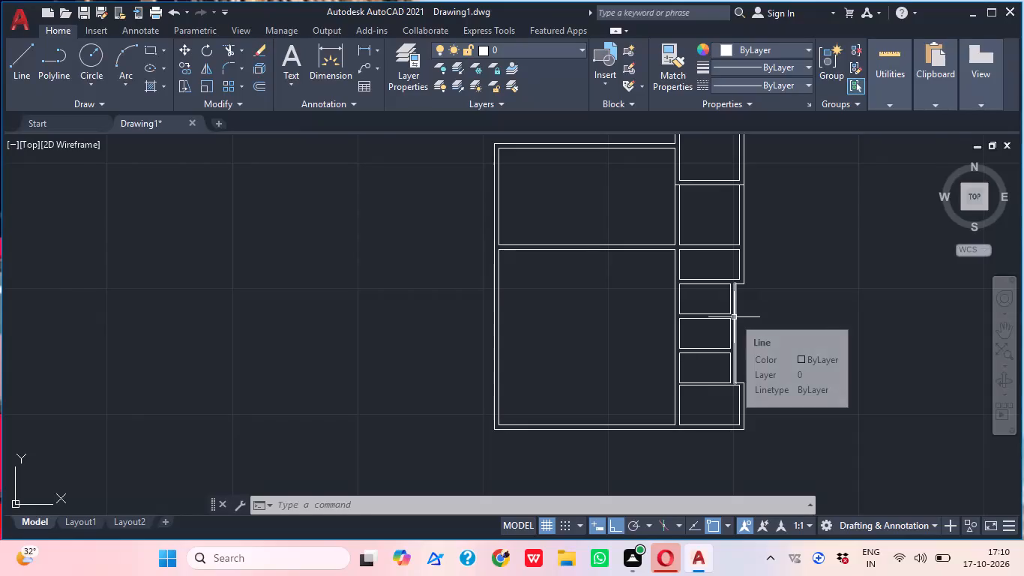
# Examine the east column of small rooms, focusing on the bottom room in the plan's south-east corner.
pyautogui.moveTo(747, 298); pyautogui.dragTo(780, 366, button='middle')
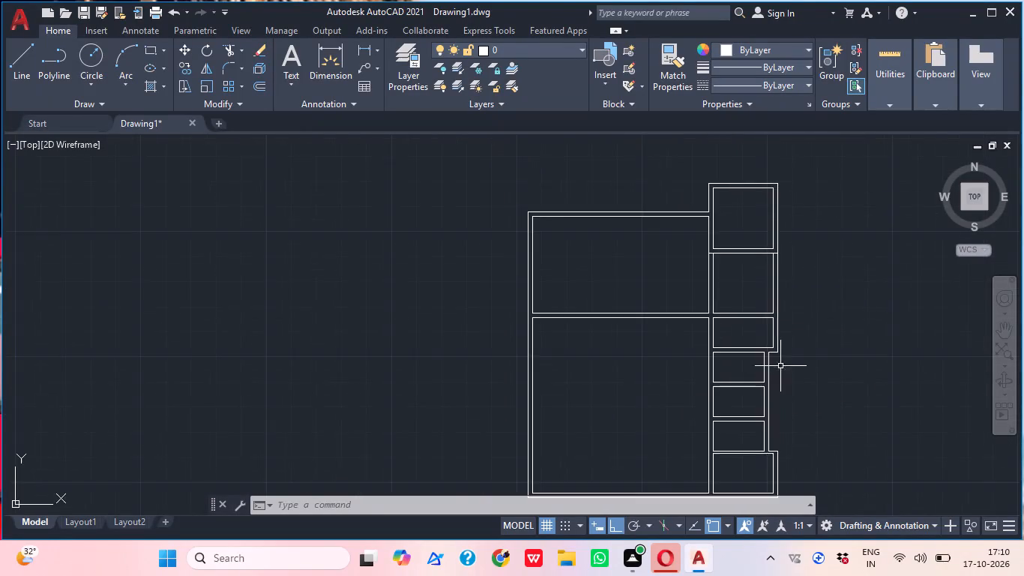
pyautogui.moveTo(783, 379); pyautogui.dragTo(765, 322, button='middle')
pyautogui.moveTo(765, 323); pyautogui.dragTo(757, 281, button='middle')
pyautogui.moveTo(760, 338); pyautogui.dragTo(760, 331, button='middle')
pyautogui.scroll(1, 760, 331)
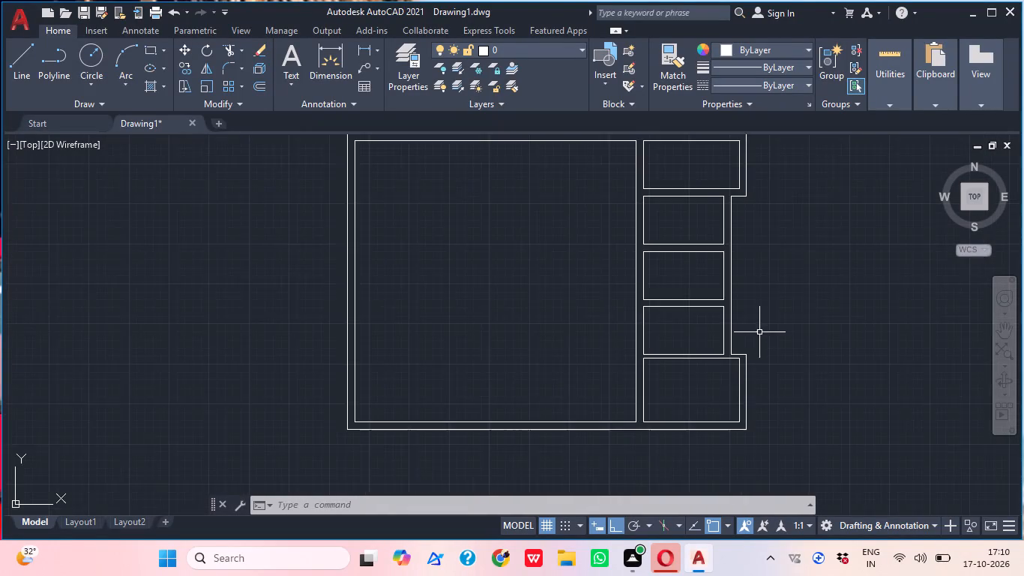
pyautogui.moveTo(729, 363); pyautogui.dragTo(762, 358, button='middle')
pyautogui.middleClick(701, 402)
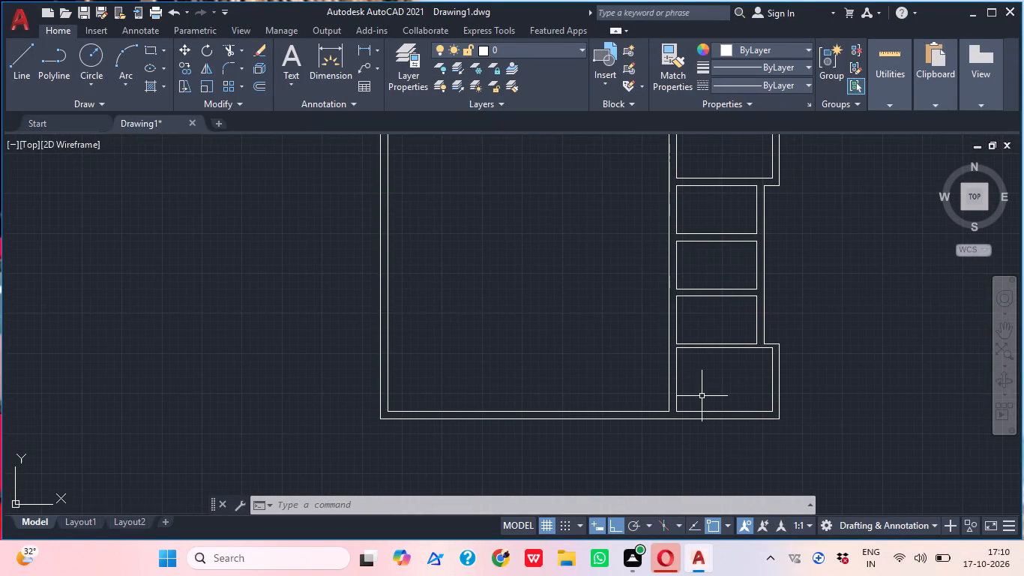
pyautogui.scroll(1, 708, 377)
pyautogui.click(675, 343)
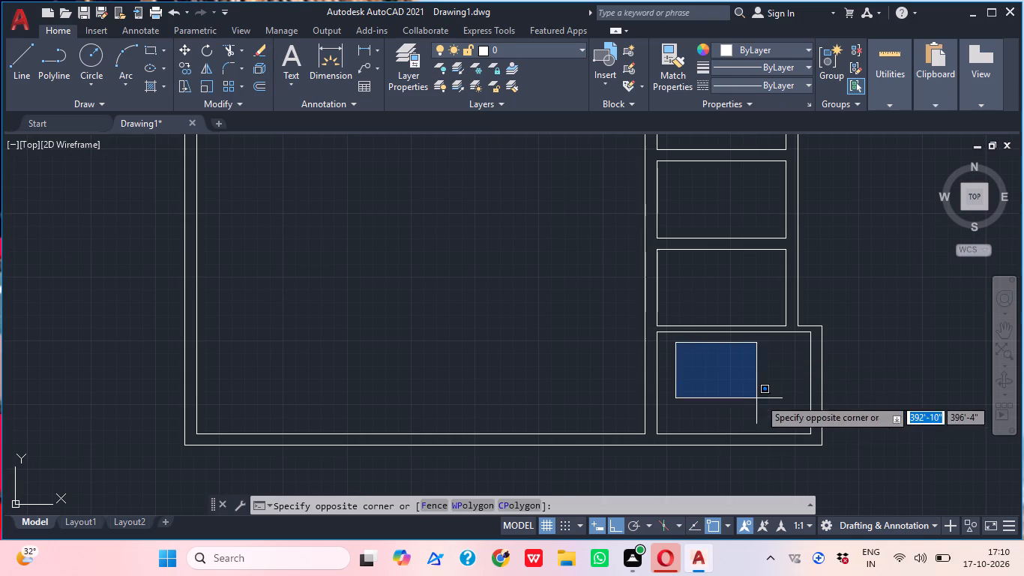
pyautogui.click(794, 424)
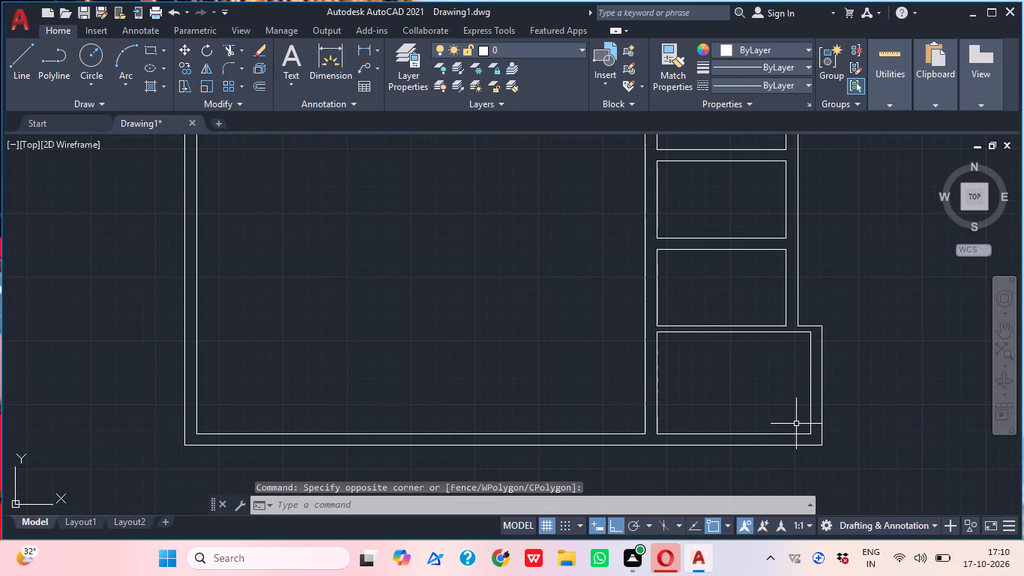
pyautogui.click(798, 424)
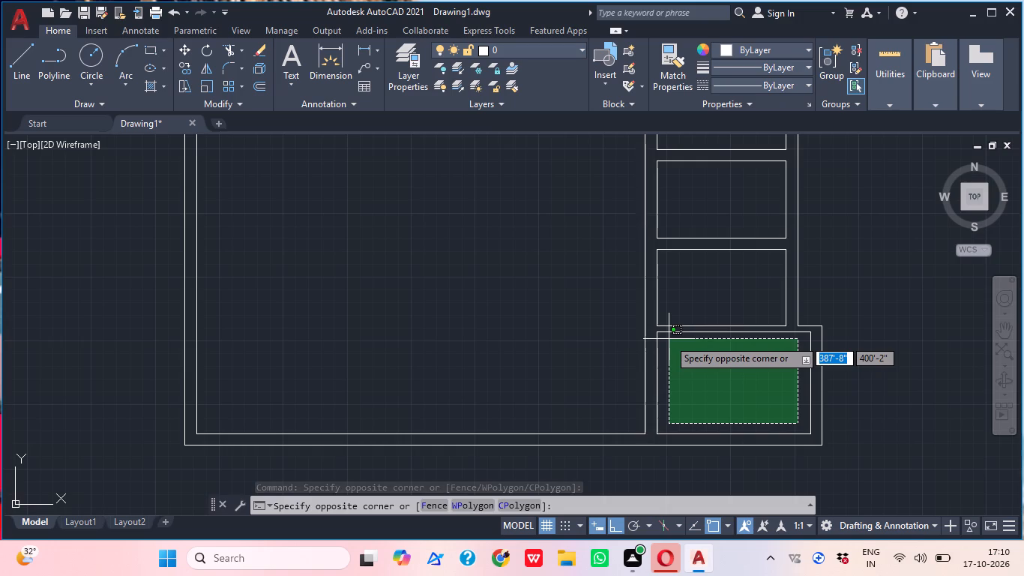
pyautogui.scroll(1, 669, 339)
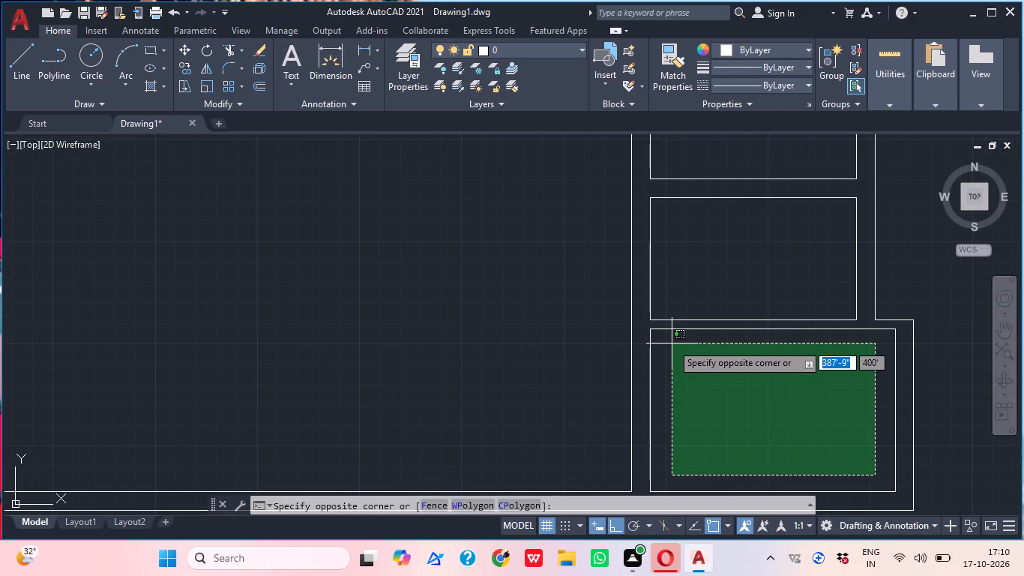
pyautogui.click(672, 343)
pyautogui.click(672, 343)
pyautogui.scroll(-1, 687, 407)
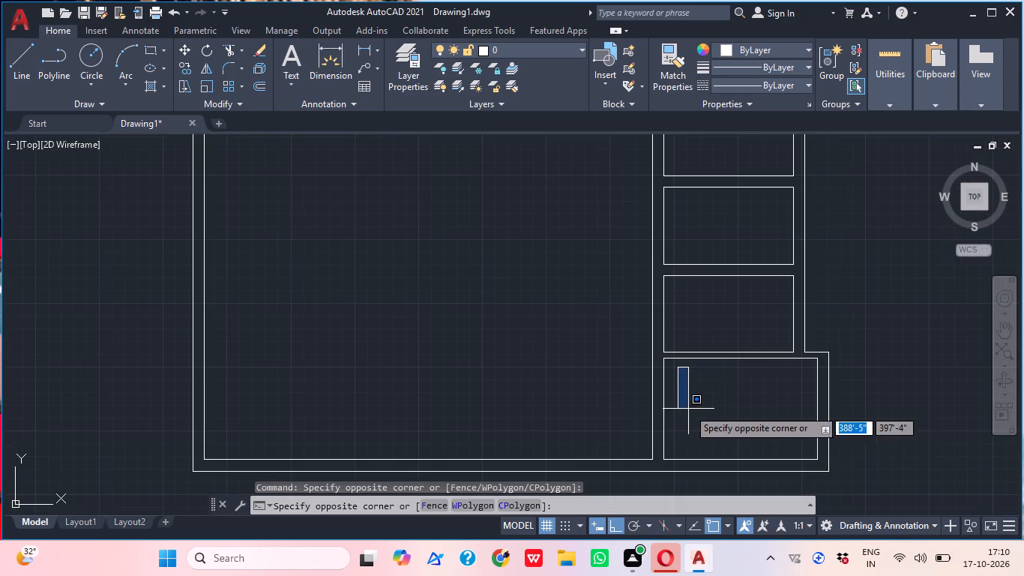
pyautogui.click(802, 450)
pyautogui.click(803, 449)
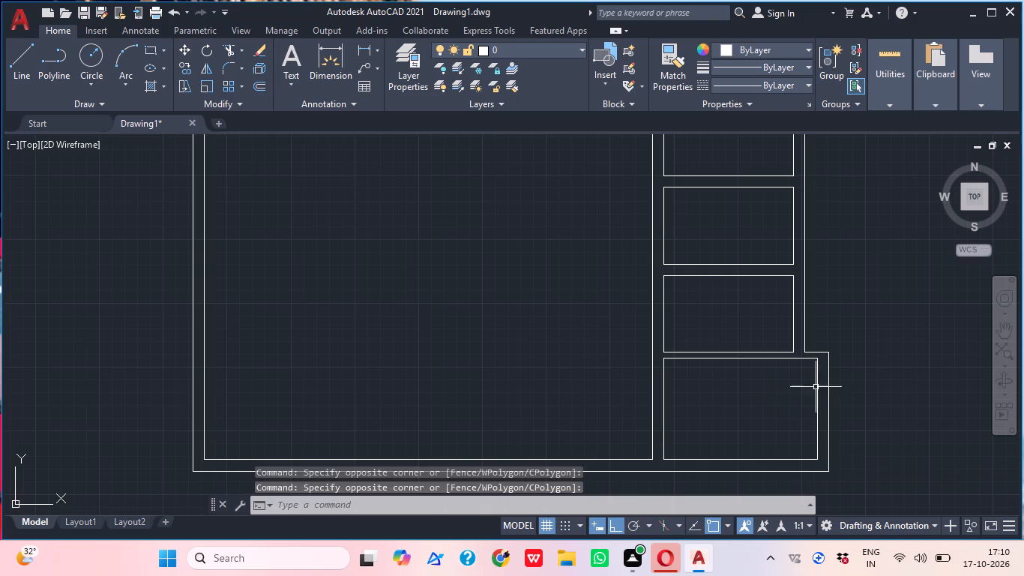
pyautogui.click(797, 369)
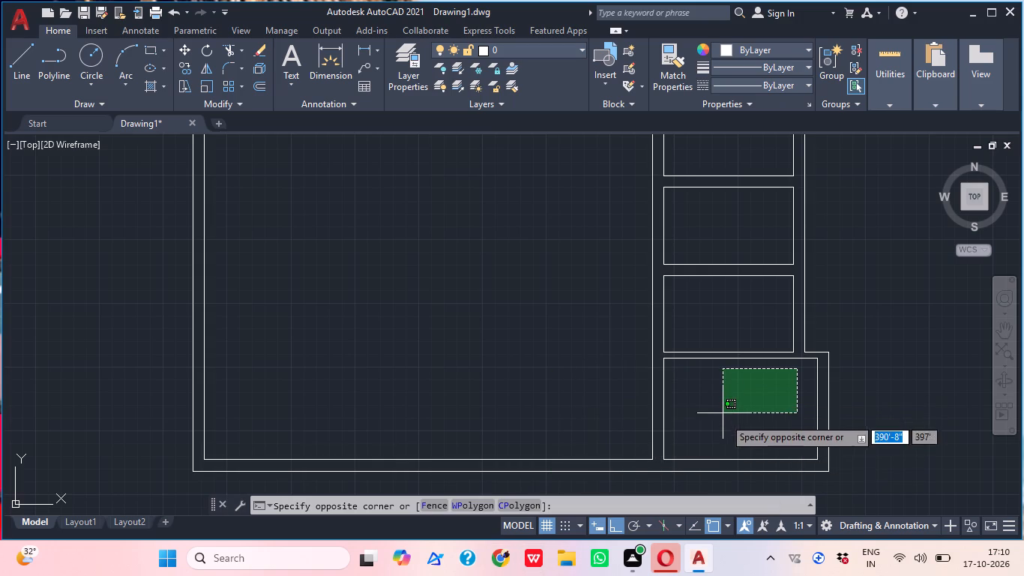
pyautogui.click(689, 447)
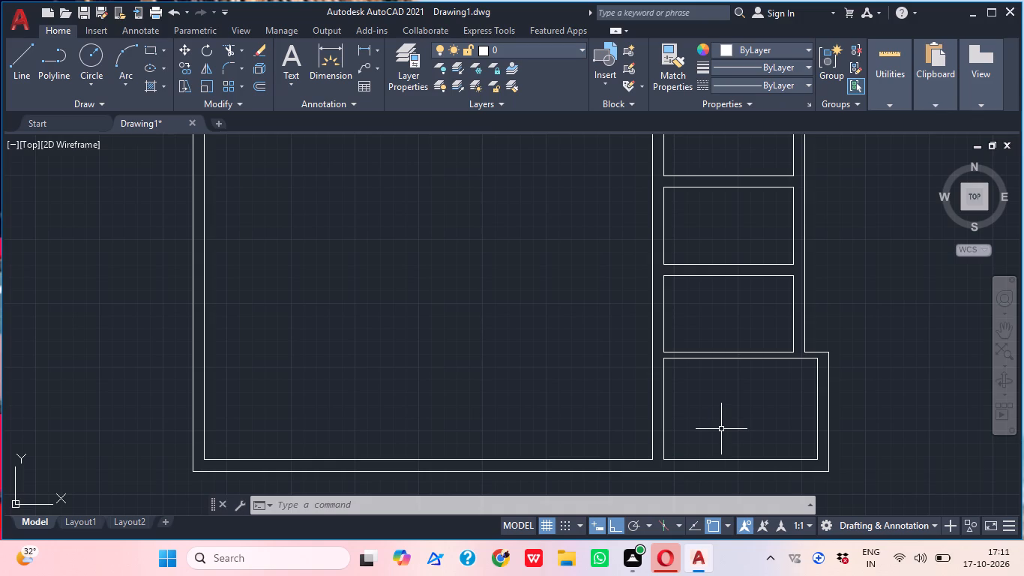
# Examine the open area along the plan's east side over the full height of the building.
pyautogui.scroll(-2, 750, 418)
pyautogui.moveTo(756, 415); pyautogui.dragTo(780, 380, button='middle')
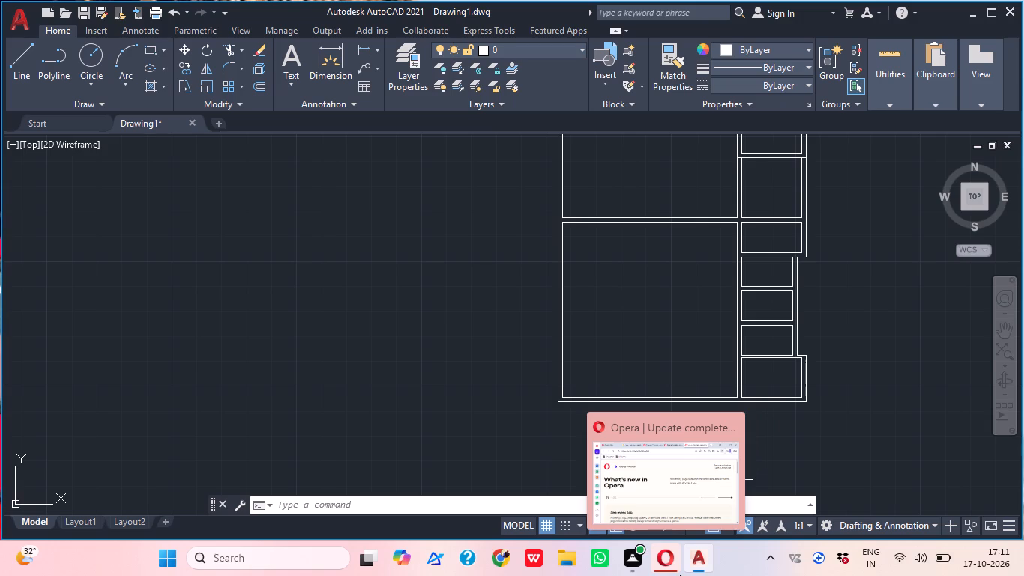
pyautogui.moveTo(600, 319); pyautogui.dragTo(624, 372, button='middle')
pyautogui.scroll(-1, 624, 372)
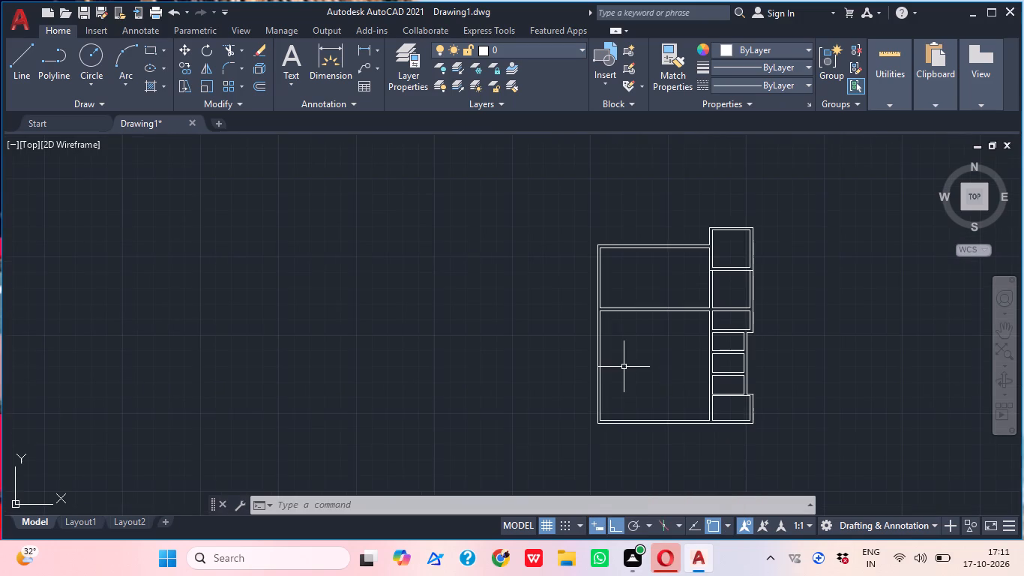
pyautogui.moveTo(832, 313); pyautogui.dragTo(687, 325, button='middle')
pyautogui.click(614, 238)
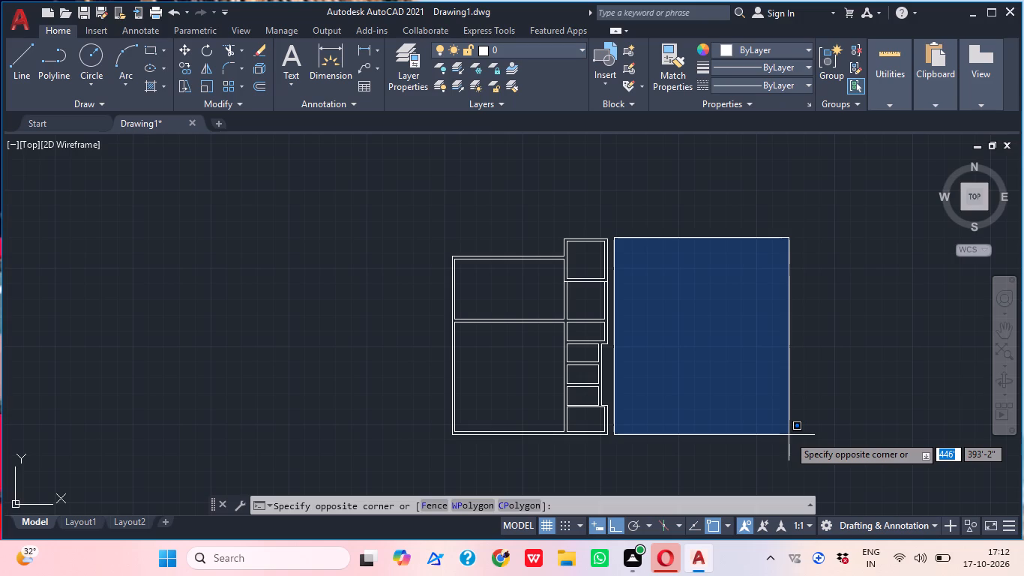
pyautogui.scroll(1, 786, 447)
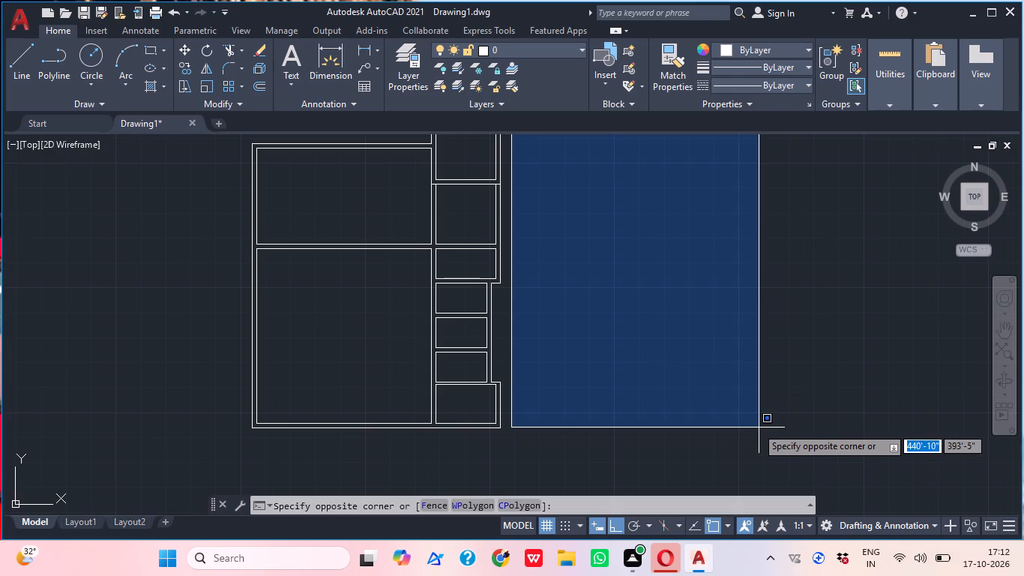
pyautogui.scroll(2, 609, 430)
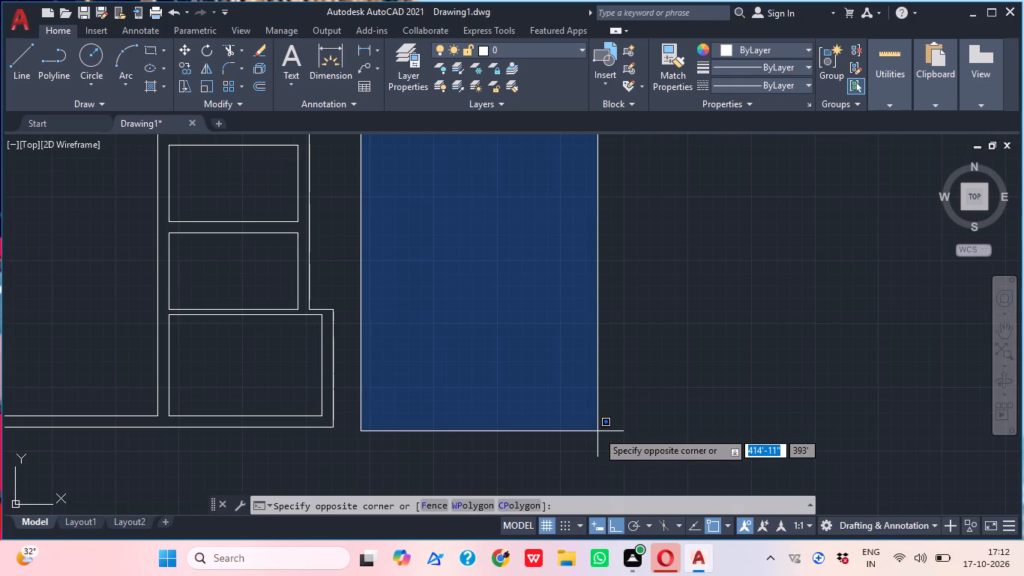
pyautogui.click(597, 431)
pyautogui.click(597, 431)
pyautogui.click(600, 432)
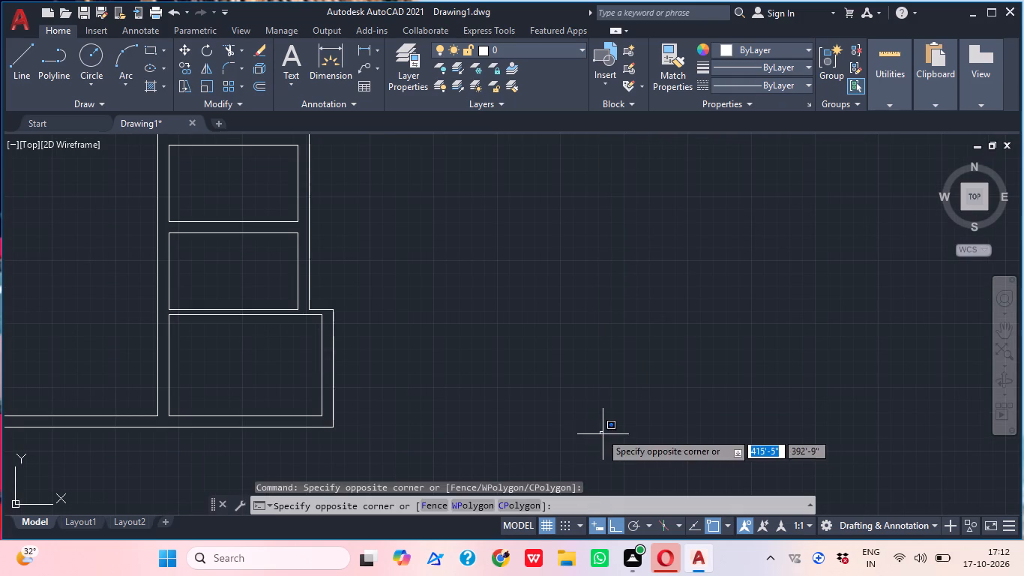
pyautogui.scroll(-3, 558, 397)
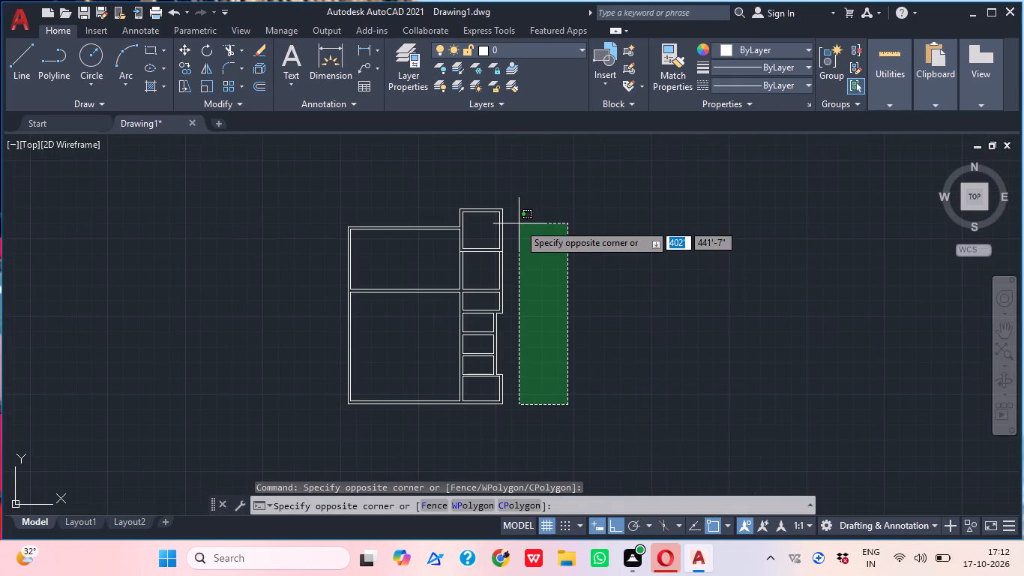
pyautogui.scroll(1, 514, 219)
pyautogui.moveTo(503, 202); pyautogui.dragTo(530, 157, button='middle')
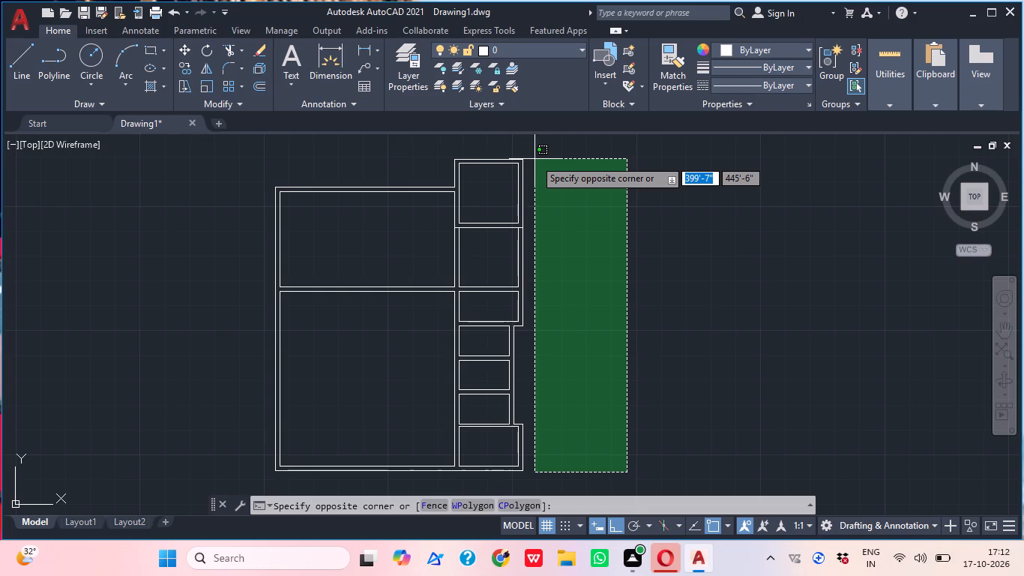
pyautogui.scroll(-1, 534, 159)
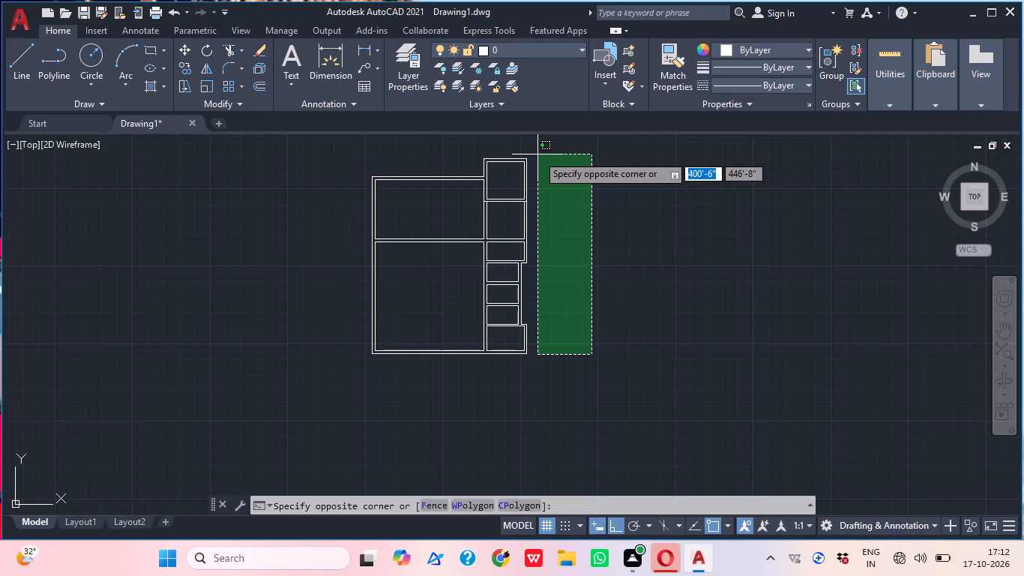
pyautogui.scroll(1, 537, 154)
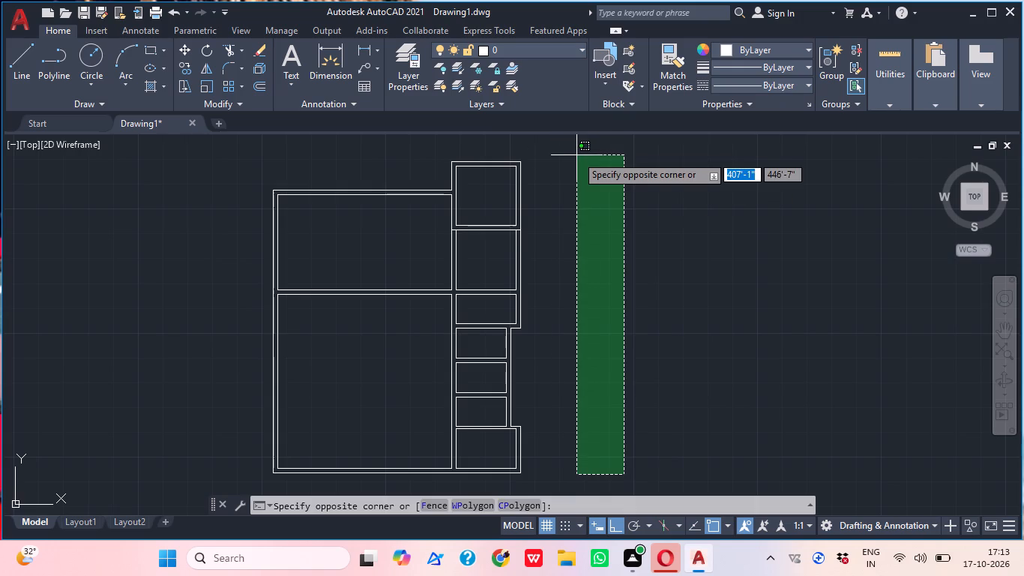
pyautogui.moveTo(561, 172); pyautogui.dragTo(600, 171, button='middle')
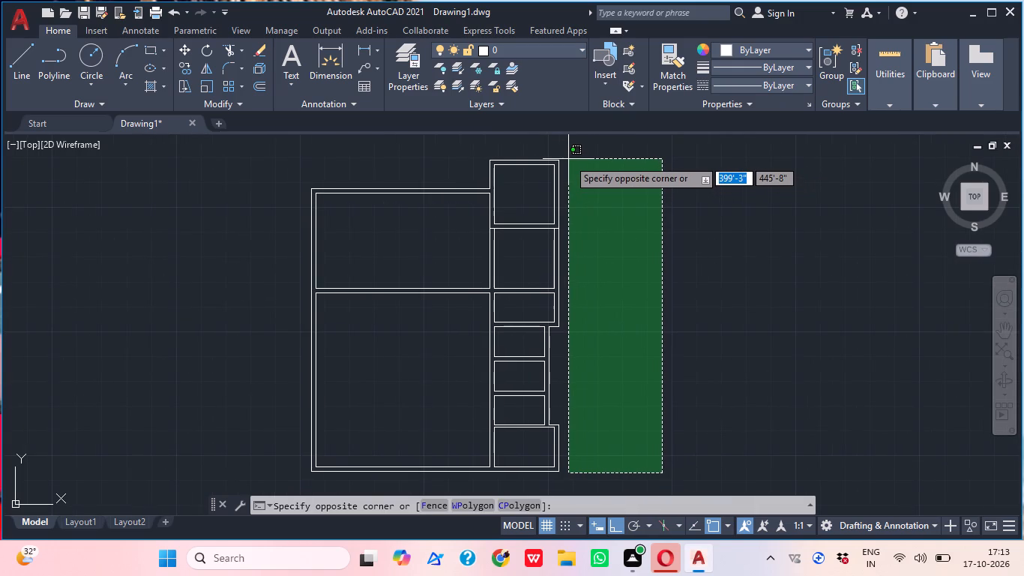
pyautogui.click(568, 159)
pyautogui.click(568, 159)
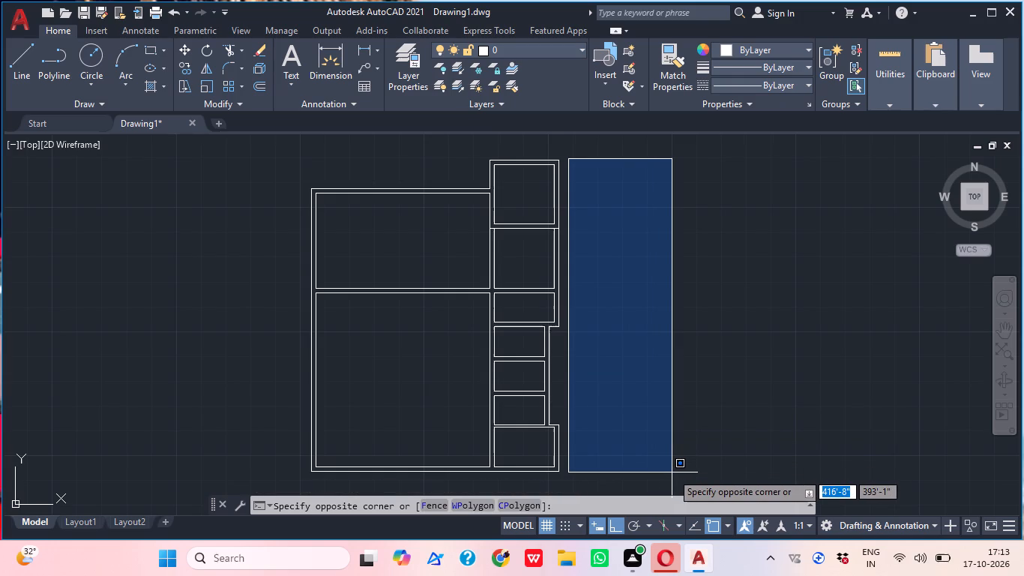
pyautogui.moveTo(674, 468); pyautogui.dragTo(687, 463, button='middle')
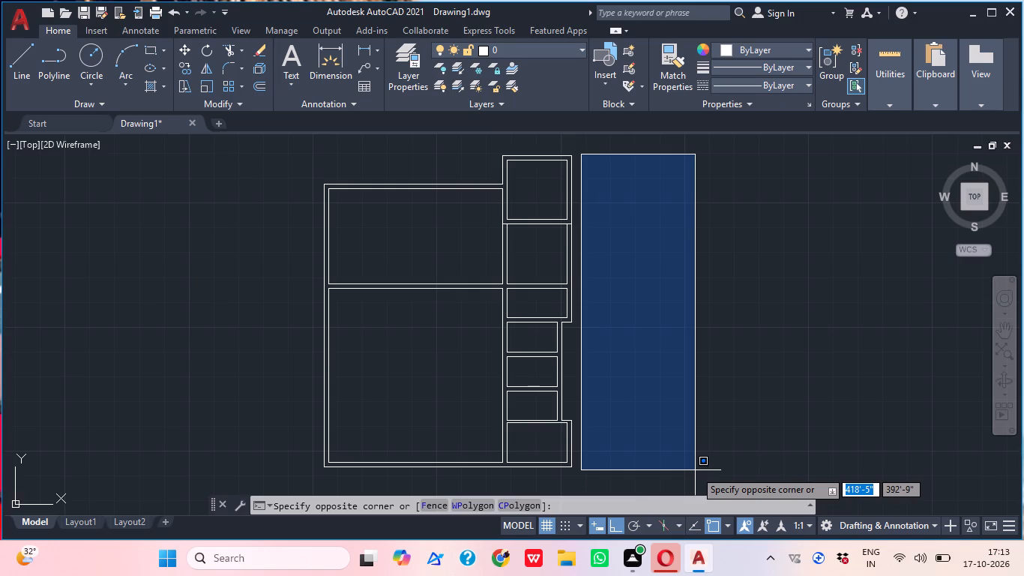
pyautogui.moveTo(692, 469); pyautogui.dragTo(692, 461, button='middle')
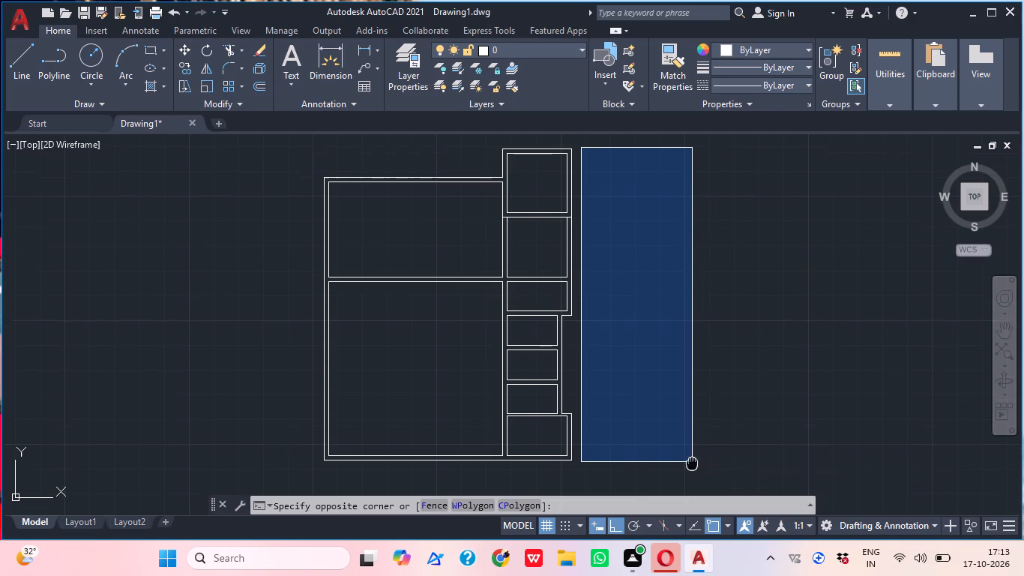
pyautogui.moveTo(692, 461); pyautogui.dragTo(693, 451, button='middle')
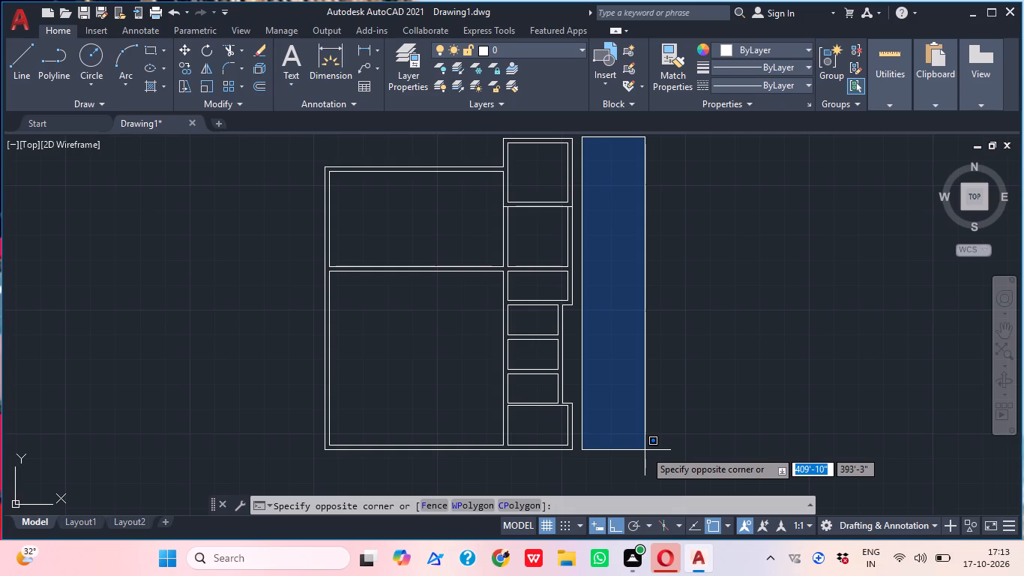
pyautogui.moveTo(645, 450); pyautogui.dragTo(700, 429, button='middle')
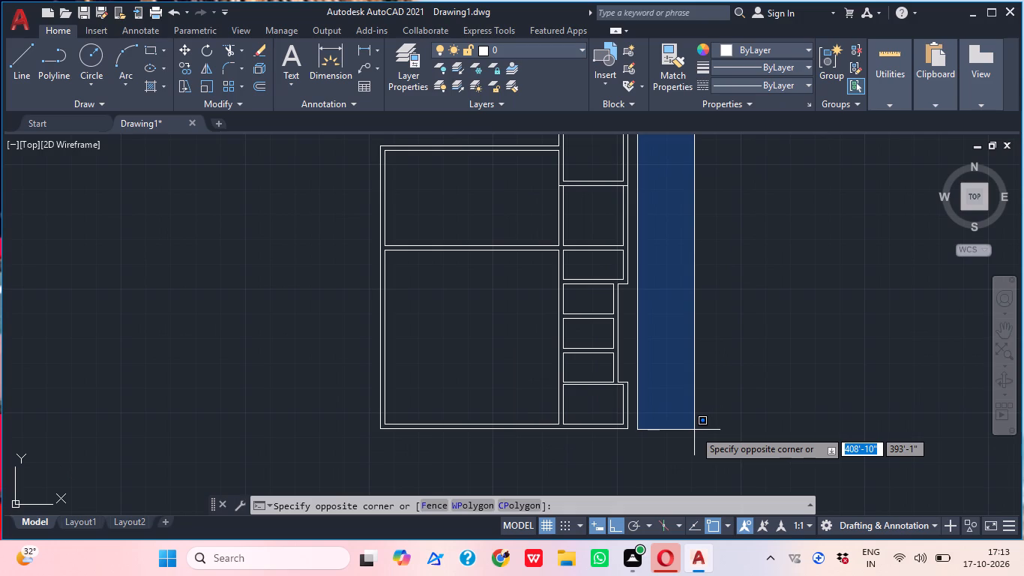
pyautogui.click(694, 430)
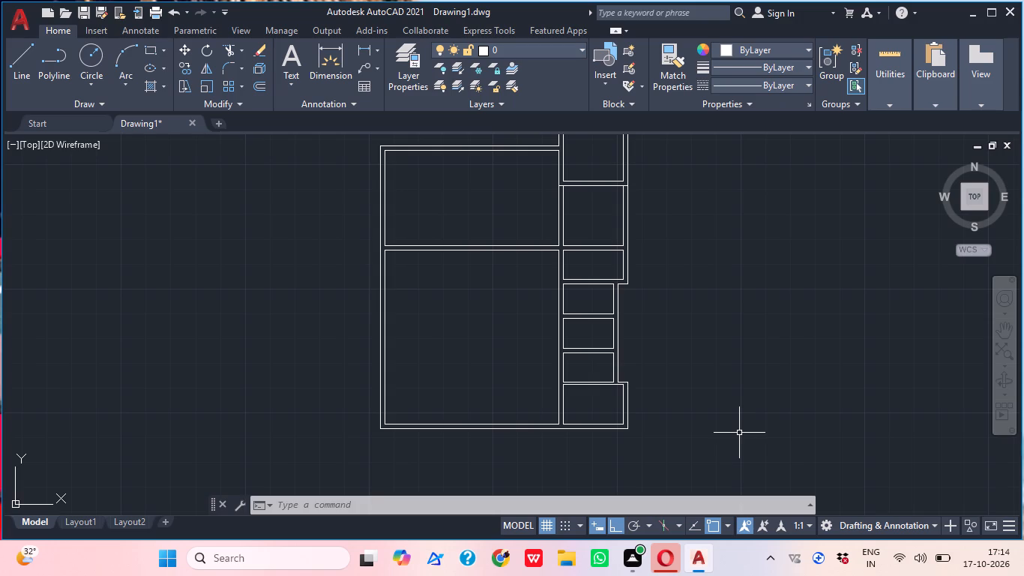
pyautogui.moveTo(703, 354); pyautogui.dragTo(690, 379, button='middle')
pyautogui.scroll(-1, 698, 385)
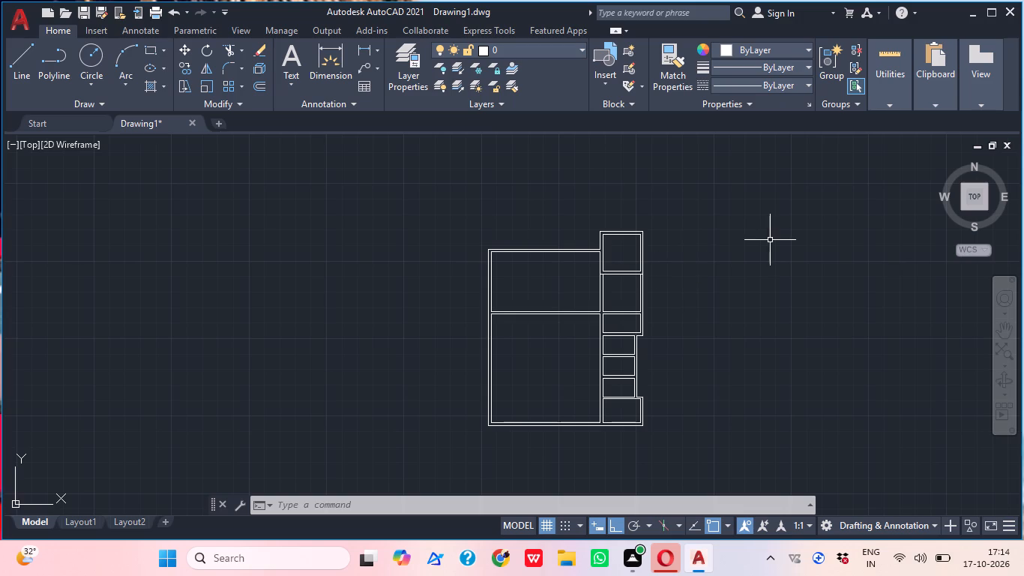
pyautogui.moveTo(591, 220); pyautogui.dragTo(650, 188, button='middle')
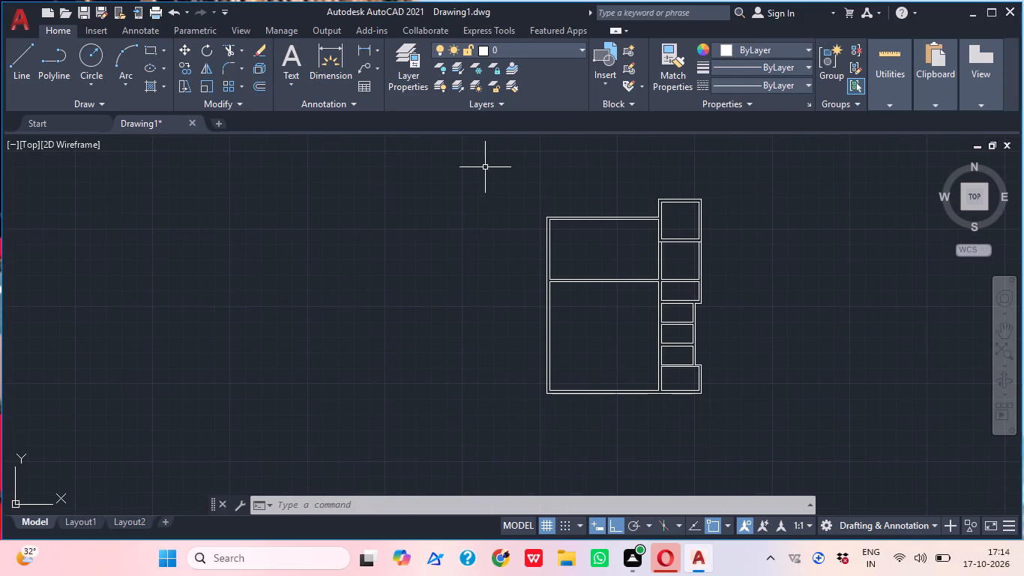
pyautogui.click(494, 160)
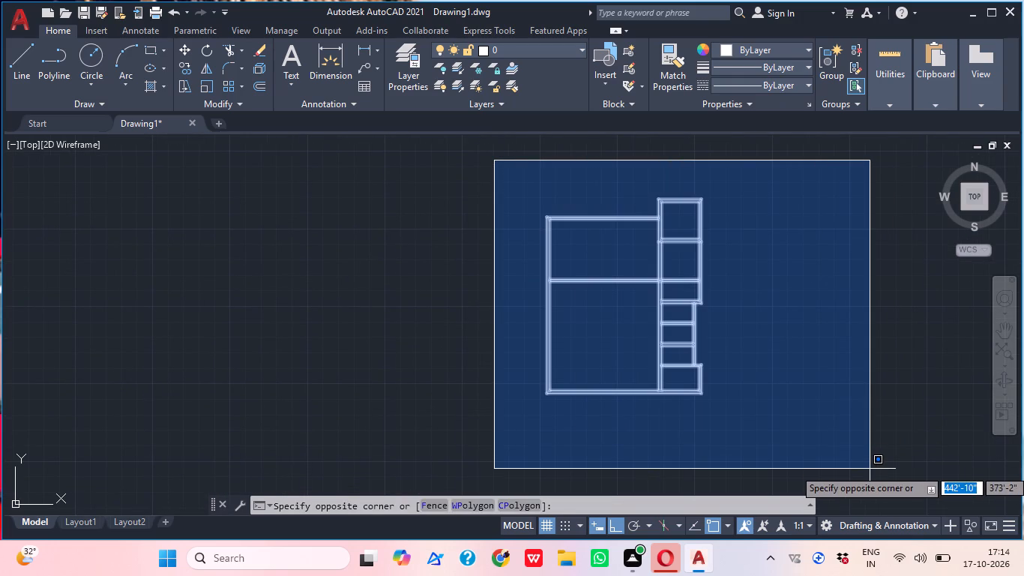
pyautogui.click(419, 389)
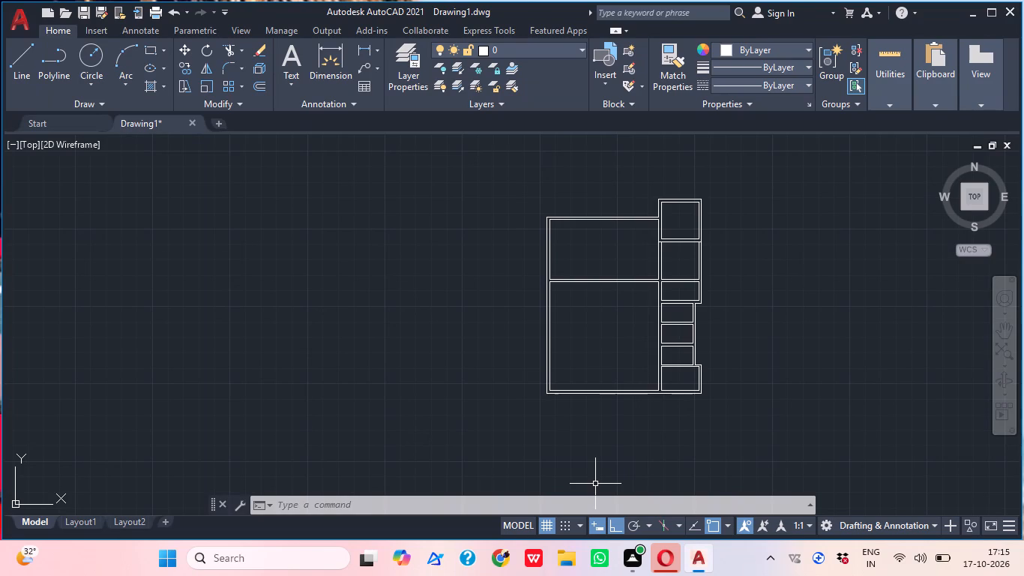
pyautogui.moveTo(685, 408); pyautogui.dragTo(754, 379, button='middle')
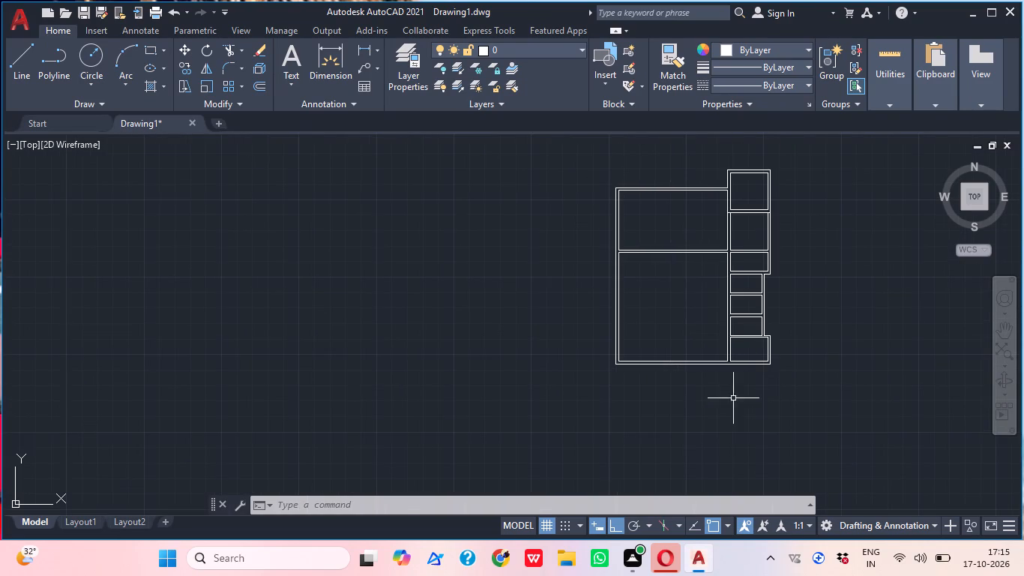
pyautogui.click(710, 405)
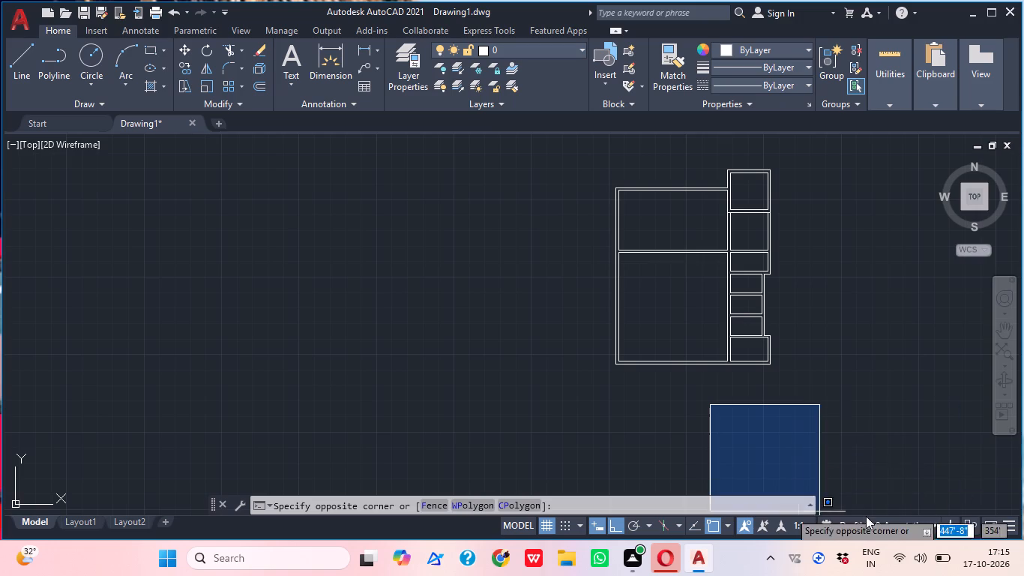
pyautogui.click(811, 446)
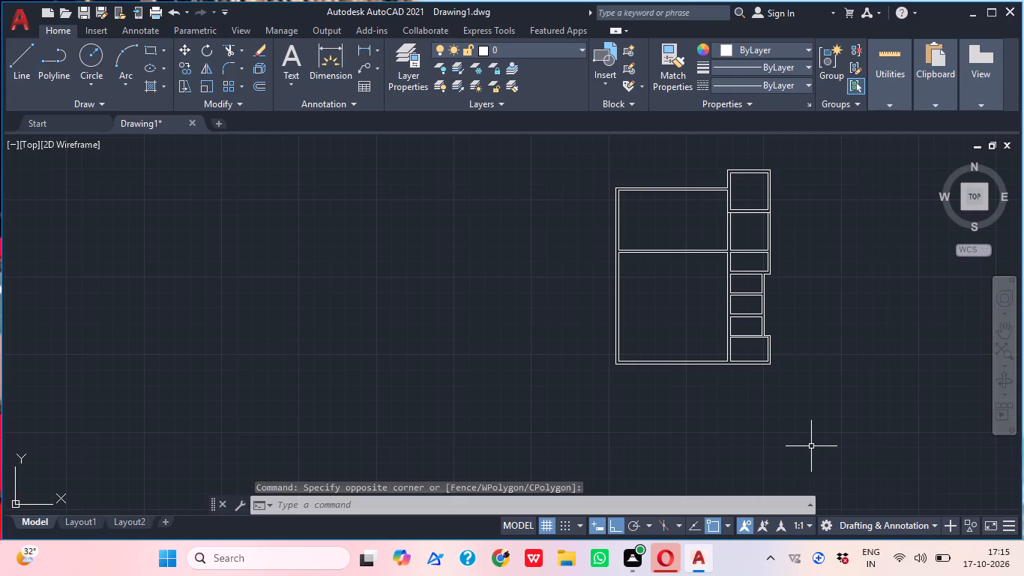
# Examine the outer wall corner at the large room's south-west end up close, checking how the wall lines meet.
pyautogui.click(750, 448)
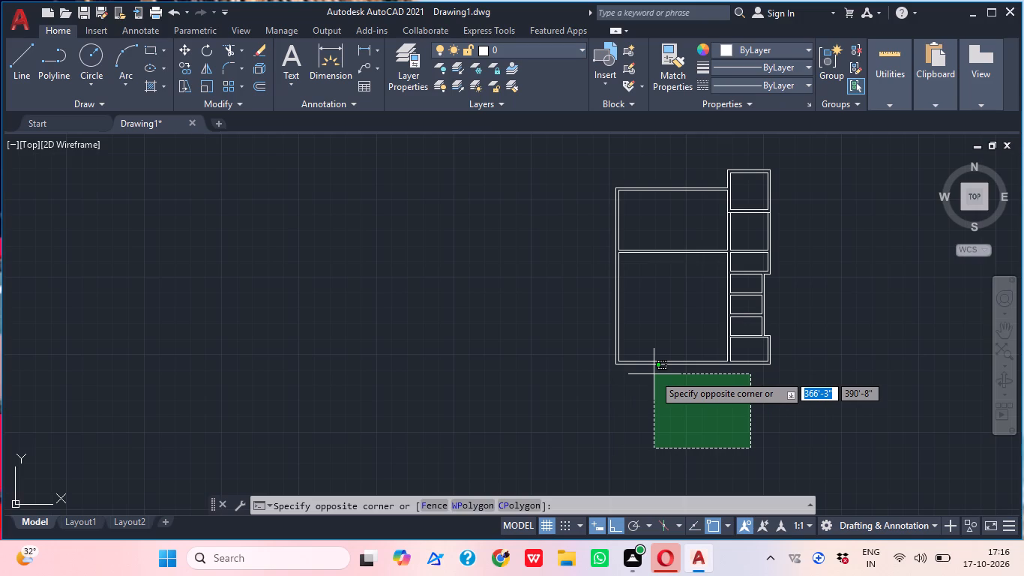
pyautogui.moveTo(654, 374); pyautogui.dragTo(692, 329, button='middle')
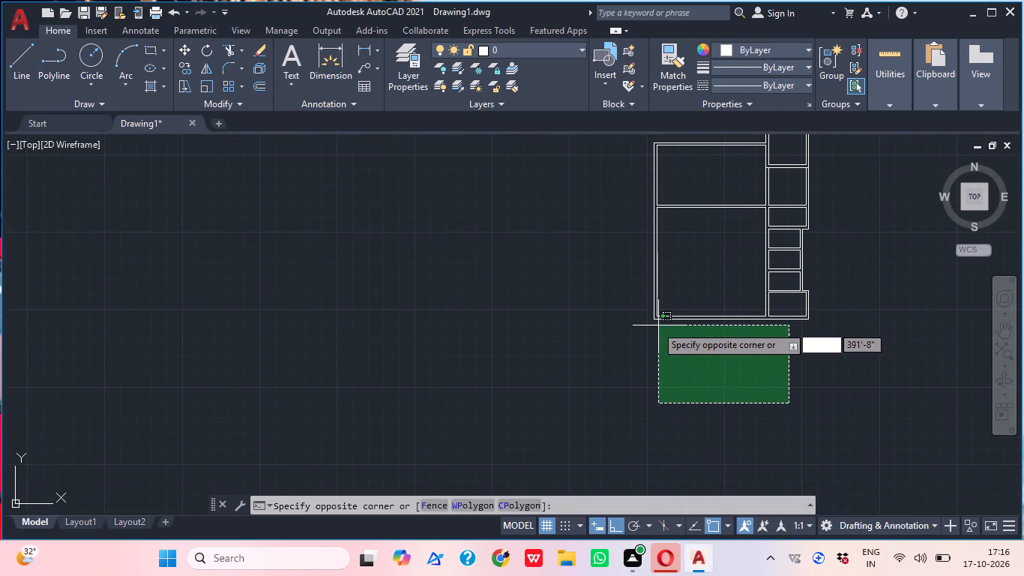
pyautogui.scroll(2, 642, 325)
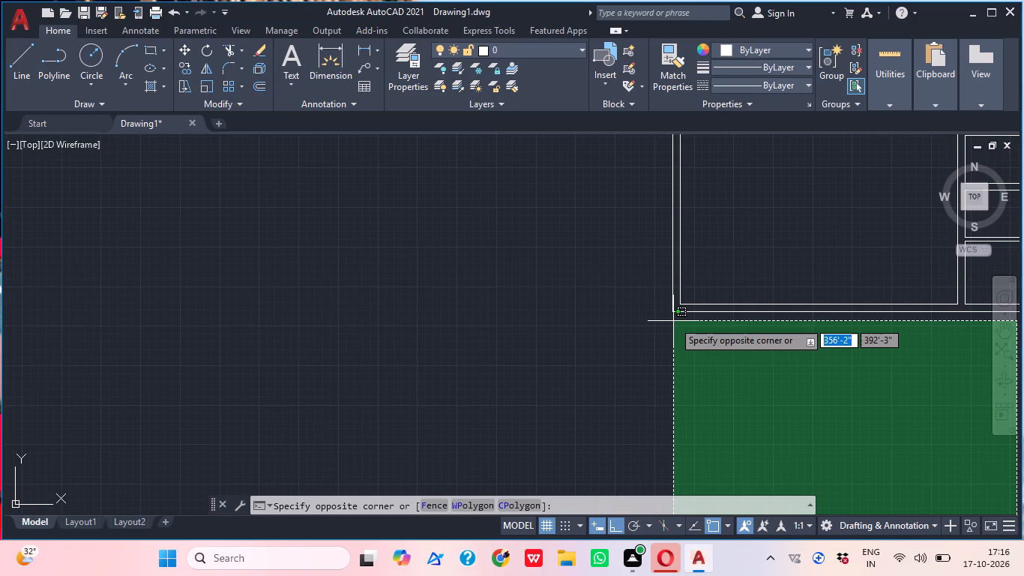
pyautogui.scroll(3, 673, 321)
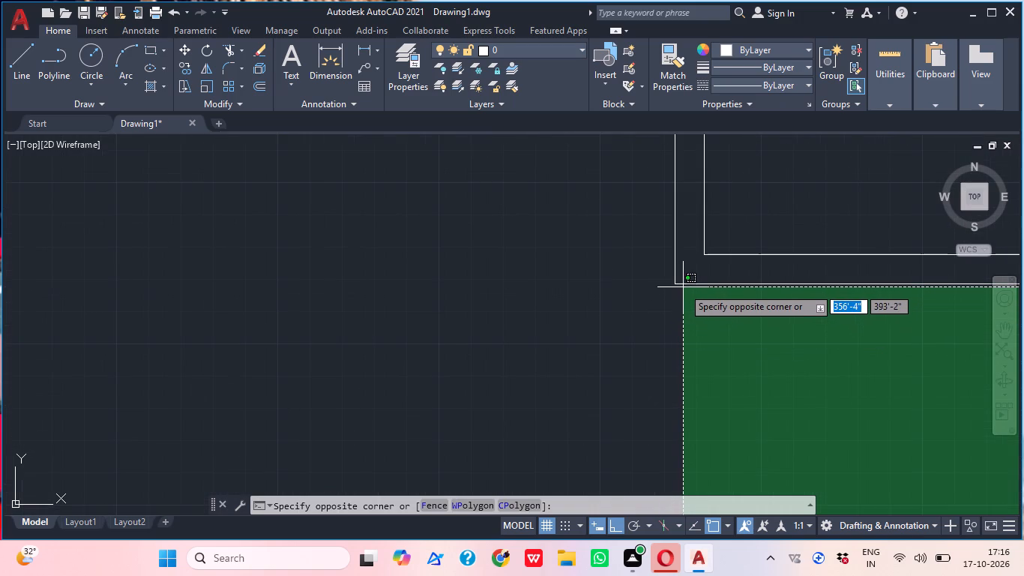
pyautogui.scroll(2, 673, 287)
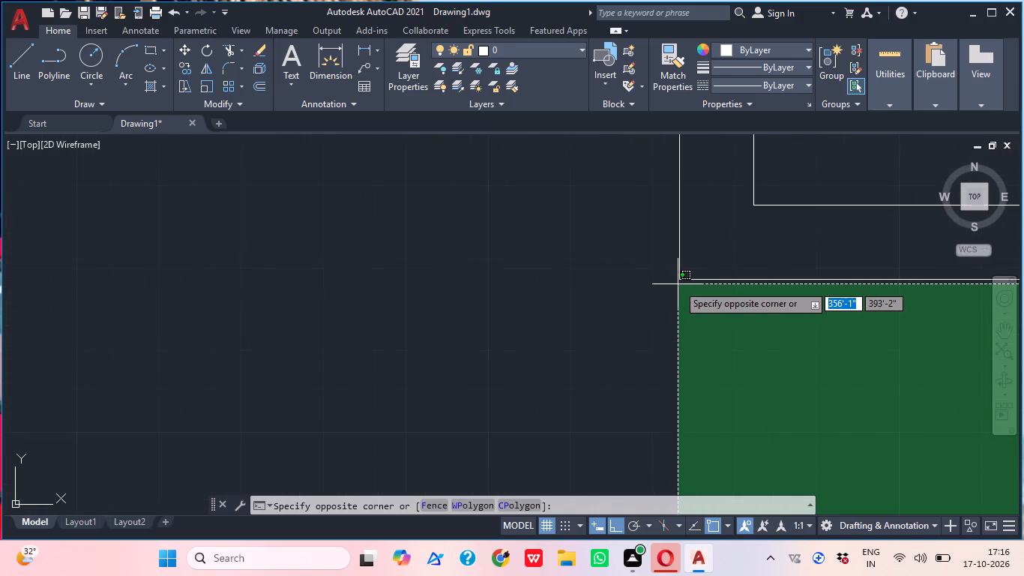
pyautogui.scroll(1, 678, 284)
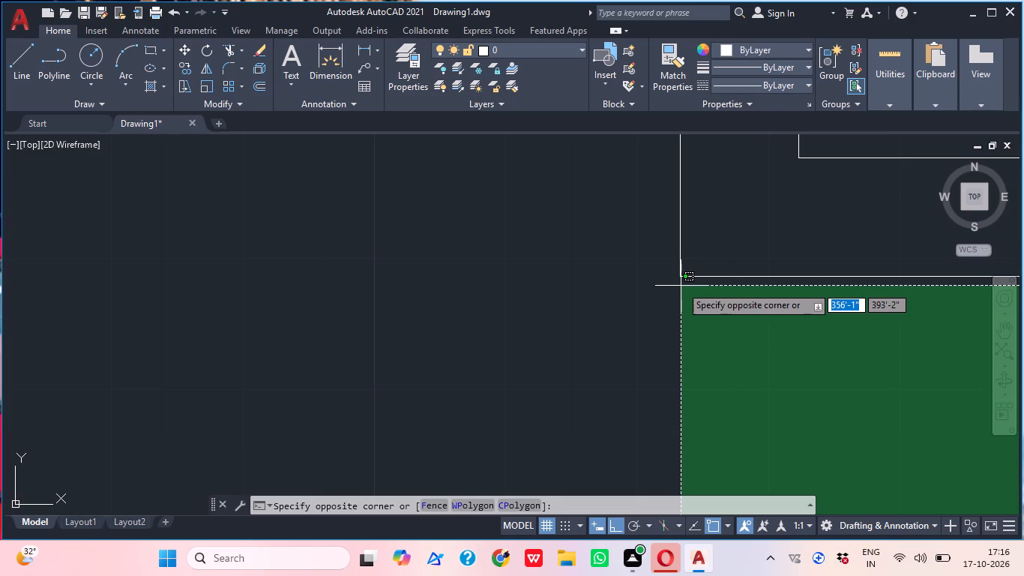
pyautogui.scroll(2, 681, 286)
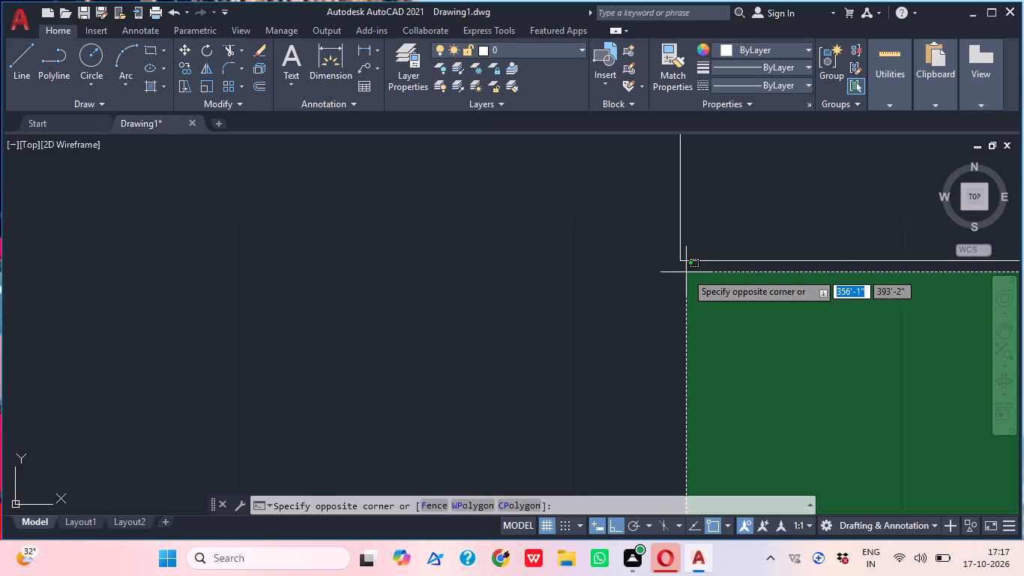
pyautogui.scroll(4, 680, 256)
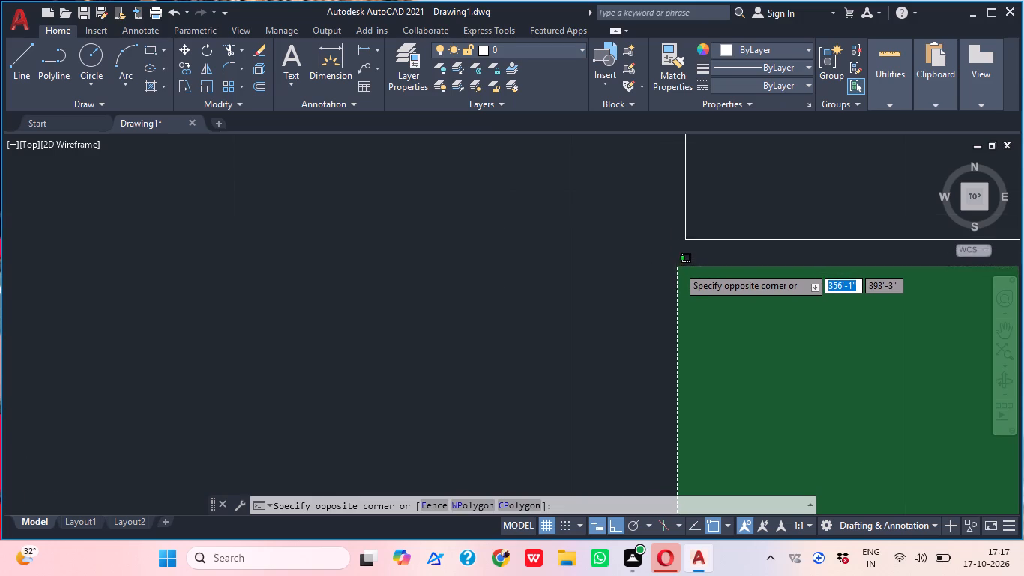
pyautogui.scroll(1, 678, 266)
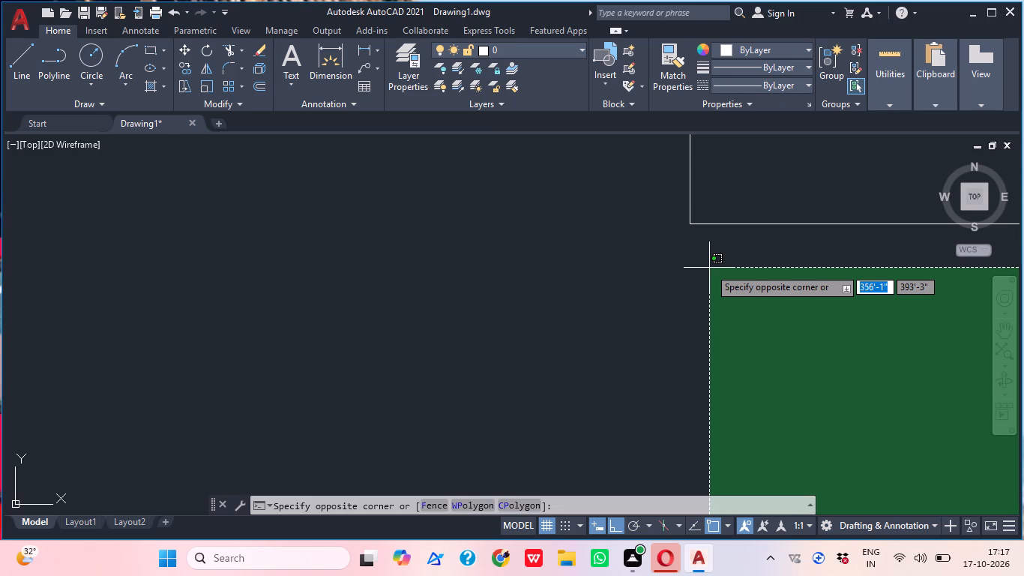
pyautogui.scroll(-12, 709, 268)
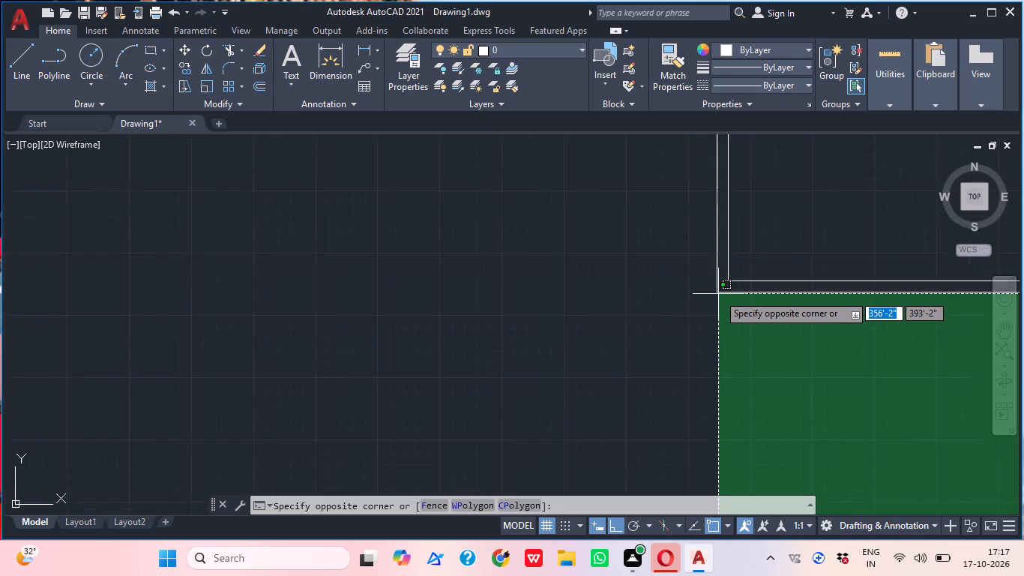
pyautogui.scroll(-7, 718, 294)
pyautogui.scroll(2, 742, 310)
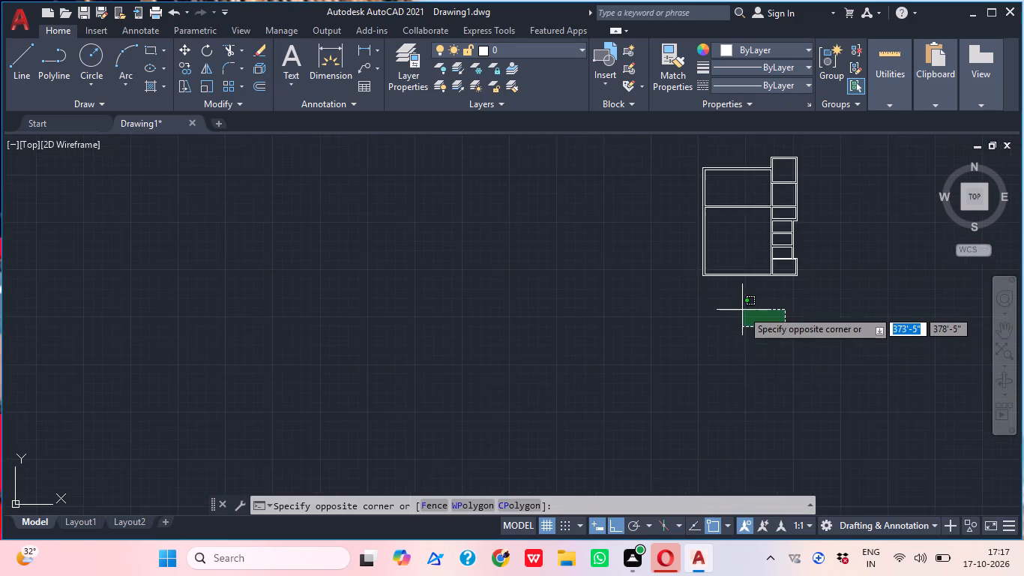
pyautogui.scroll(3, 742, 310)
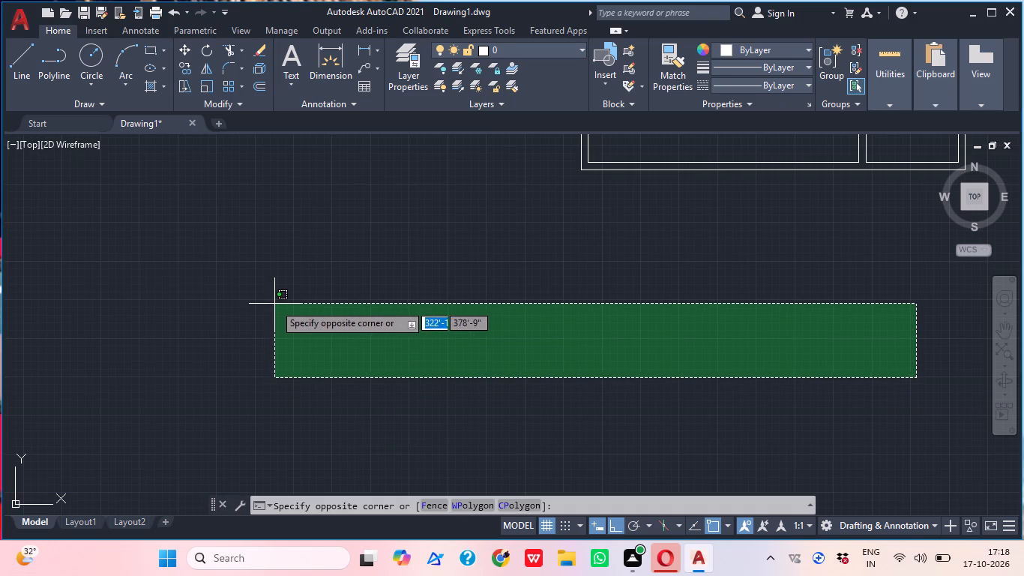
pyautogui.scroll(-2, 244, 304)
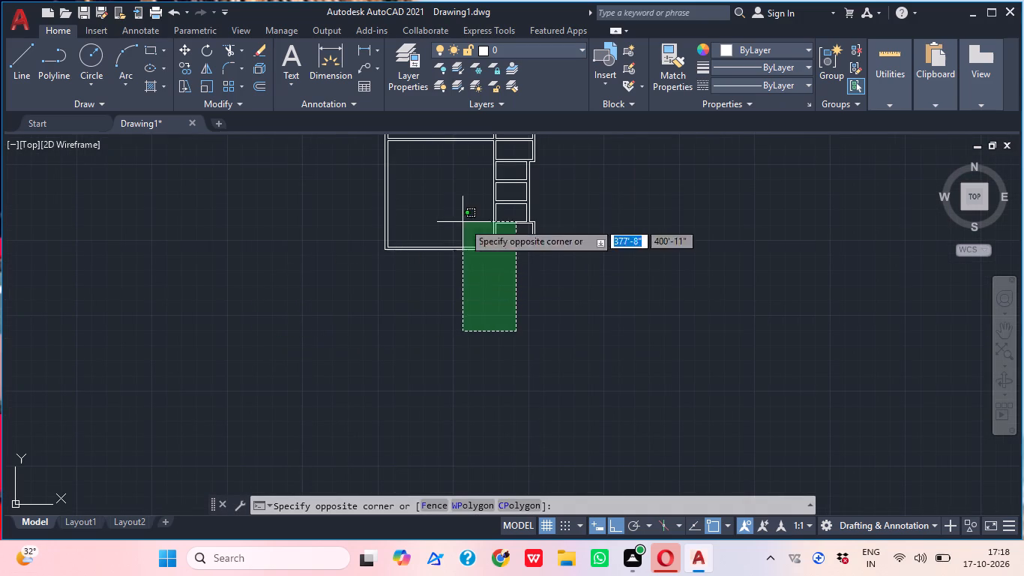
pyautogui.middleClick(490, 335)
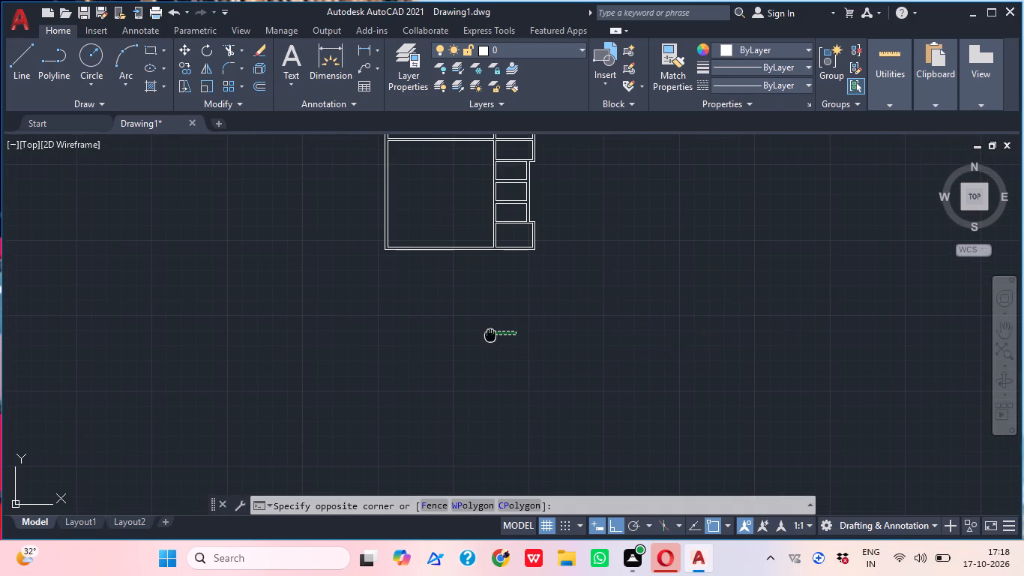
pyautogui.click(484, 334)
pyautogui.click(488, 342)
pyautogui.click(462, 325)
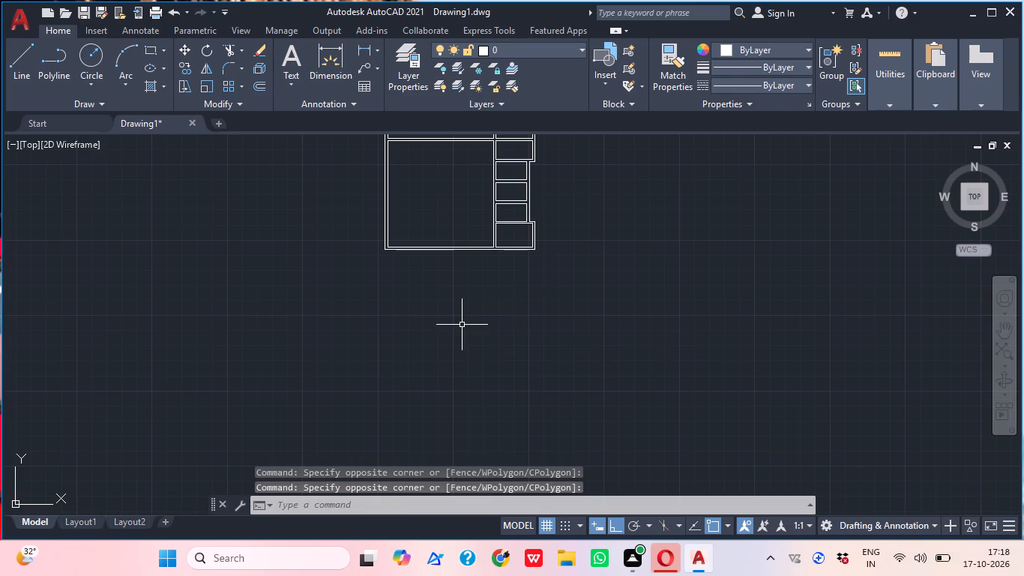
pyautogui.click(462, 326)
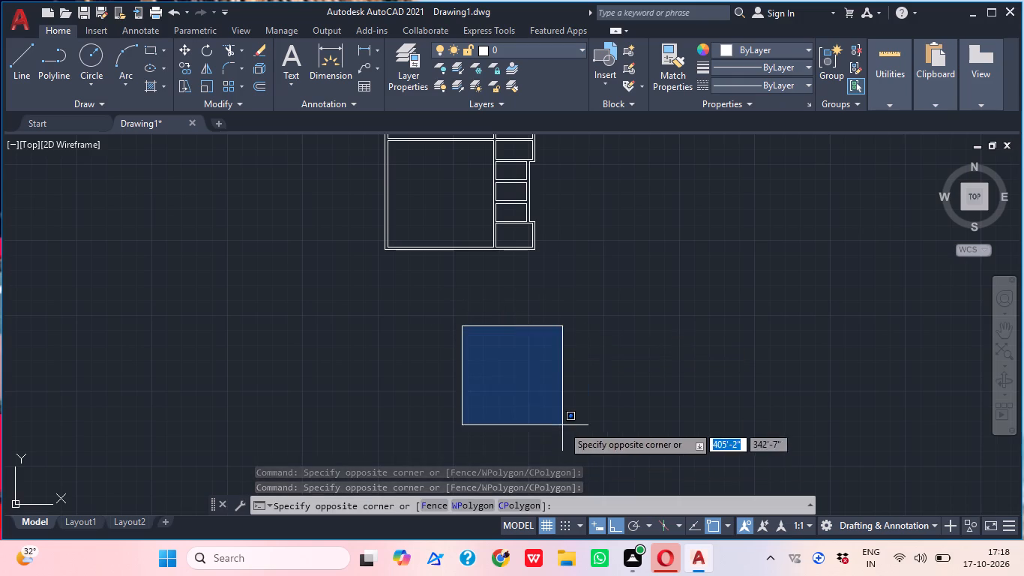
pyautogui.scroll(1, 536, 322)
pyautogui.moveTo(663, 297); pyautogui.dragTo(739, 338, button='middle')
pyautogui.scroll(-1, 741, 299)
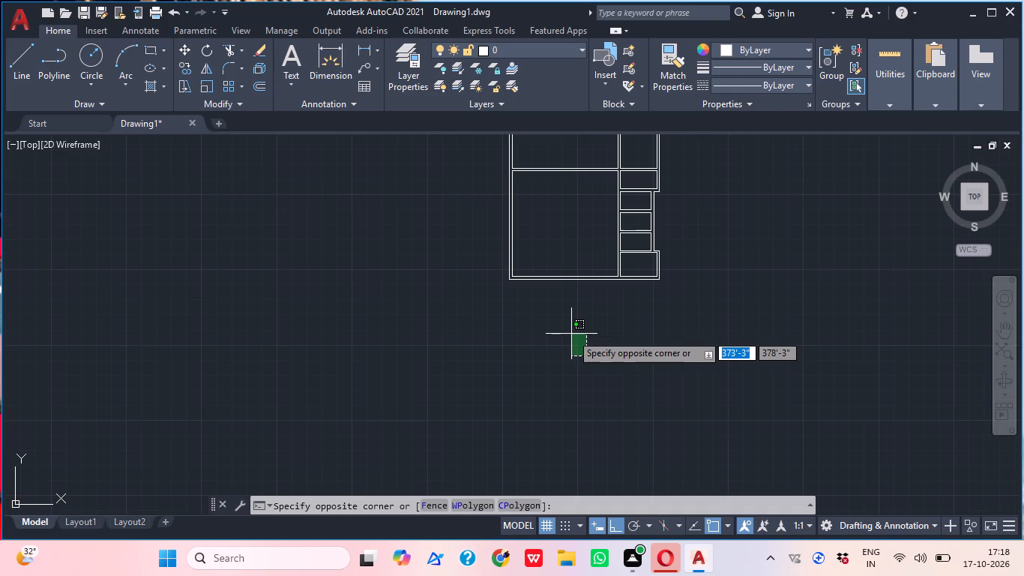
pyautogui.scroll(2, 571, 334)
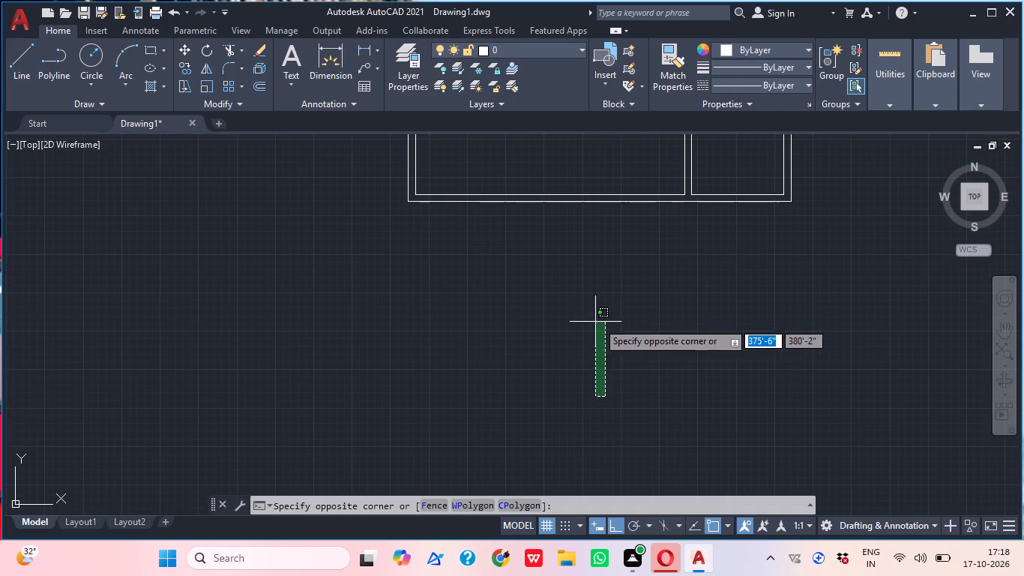
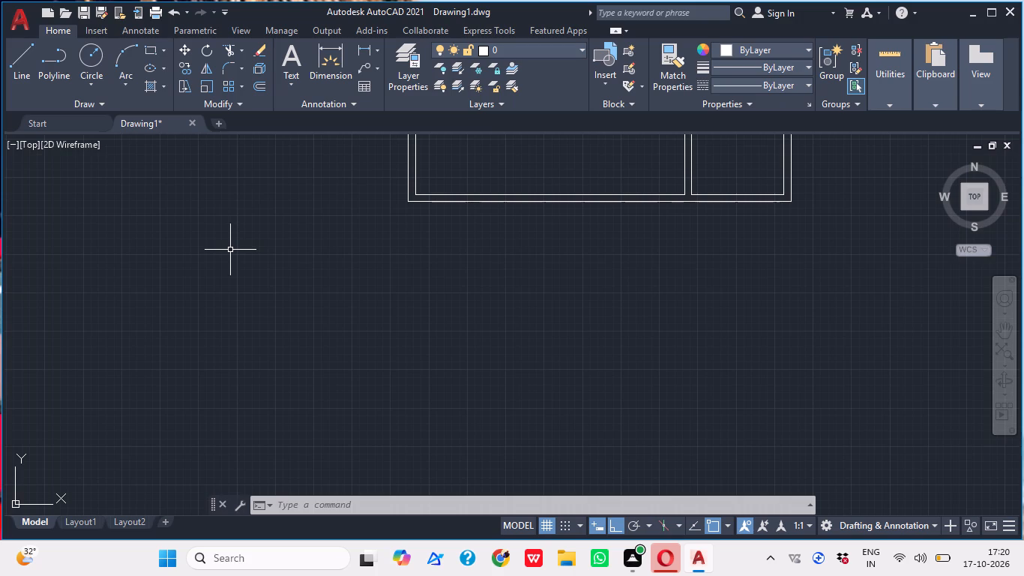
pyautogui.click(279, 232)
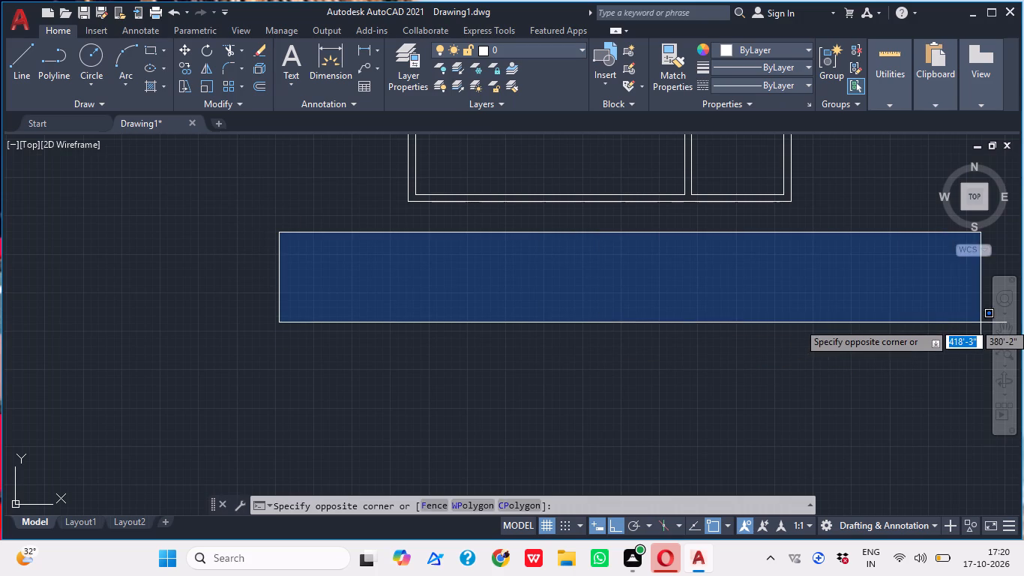
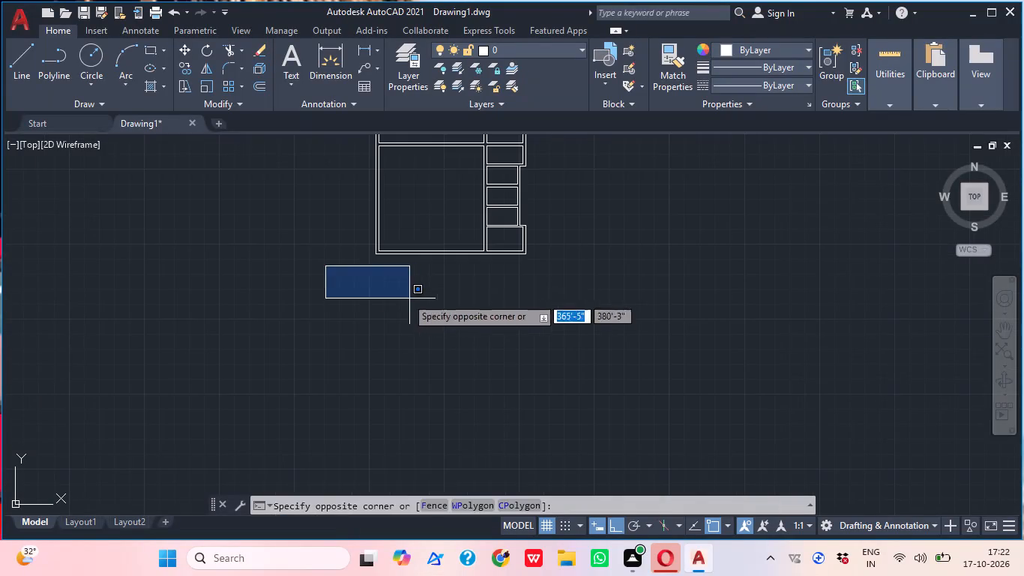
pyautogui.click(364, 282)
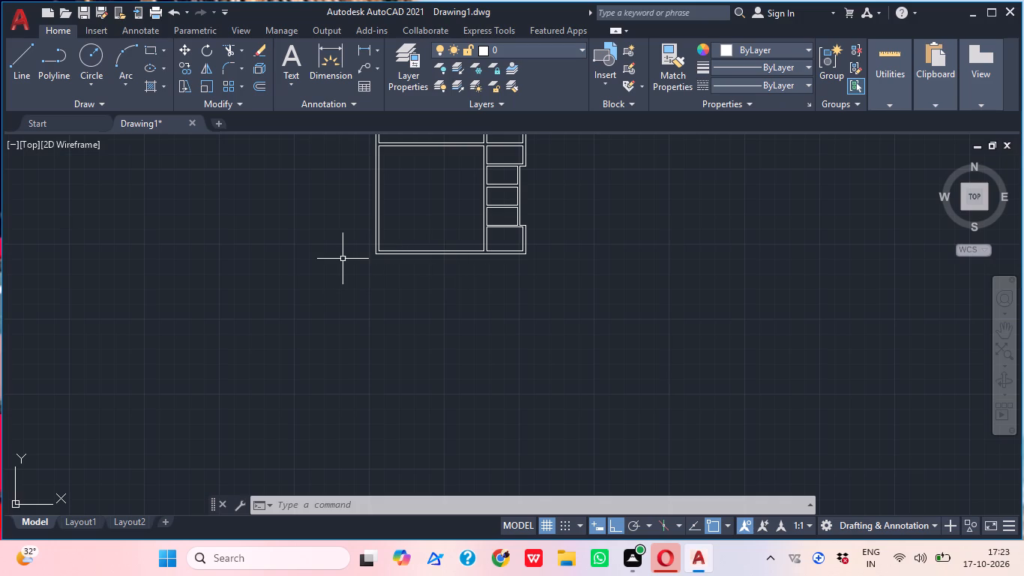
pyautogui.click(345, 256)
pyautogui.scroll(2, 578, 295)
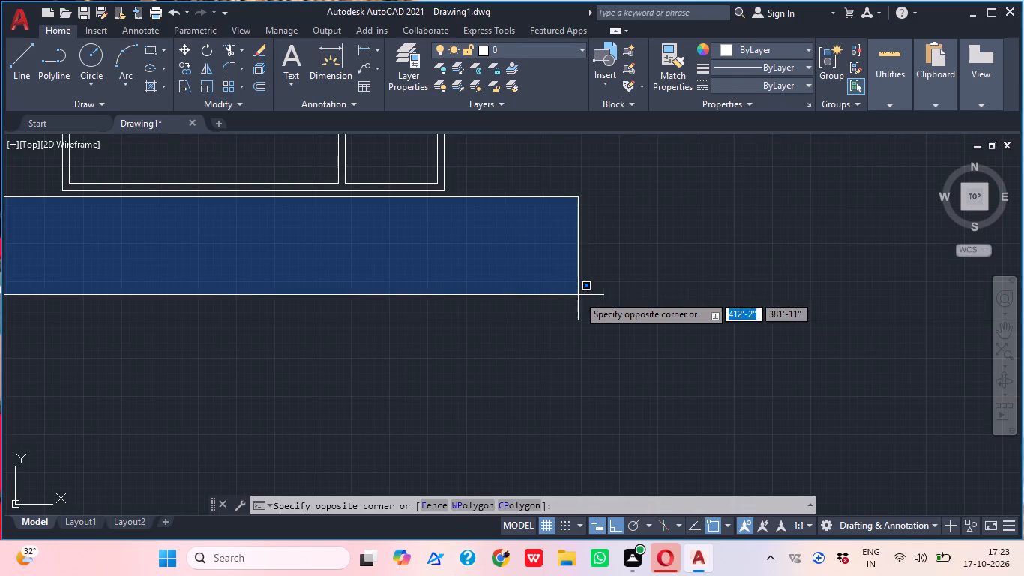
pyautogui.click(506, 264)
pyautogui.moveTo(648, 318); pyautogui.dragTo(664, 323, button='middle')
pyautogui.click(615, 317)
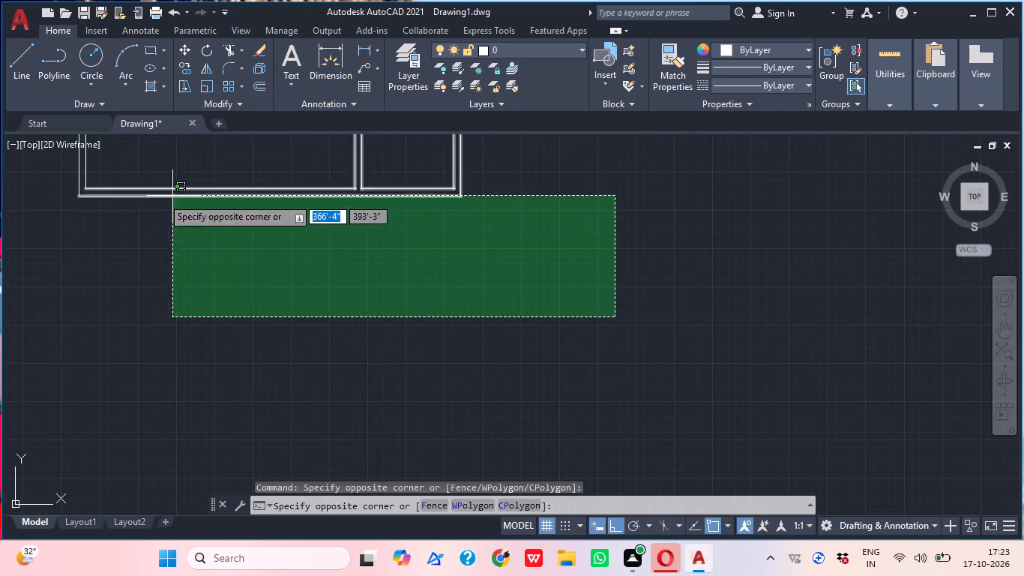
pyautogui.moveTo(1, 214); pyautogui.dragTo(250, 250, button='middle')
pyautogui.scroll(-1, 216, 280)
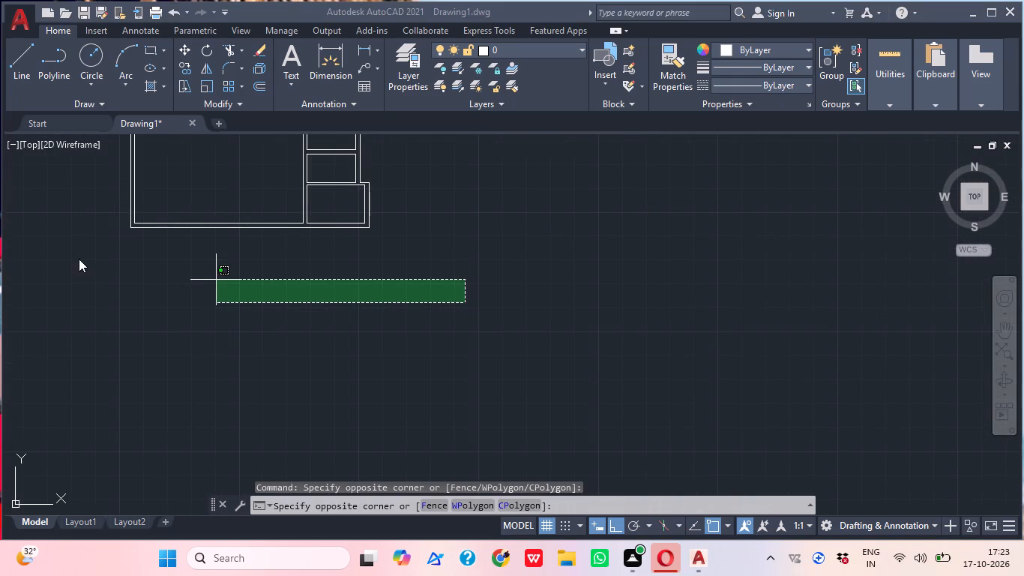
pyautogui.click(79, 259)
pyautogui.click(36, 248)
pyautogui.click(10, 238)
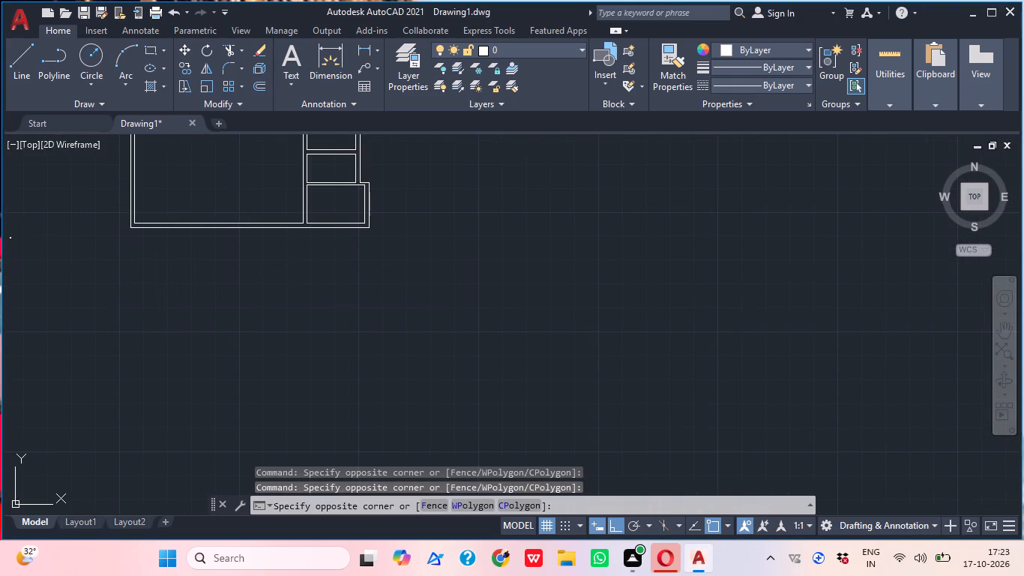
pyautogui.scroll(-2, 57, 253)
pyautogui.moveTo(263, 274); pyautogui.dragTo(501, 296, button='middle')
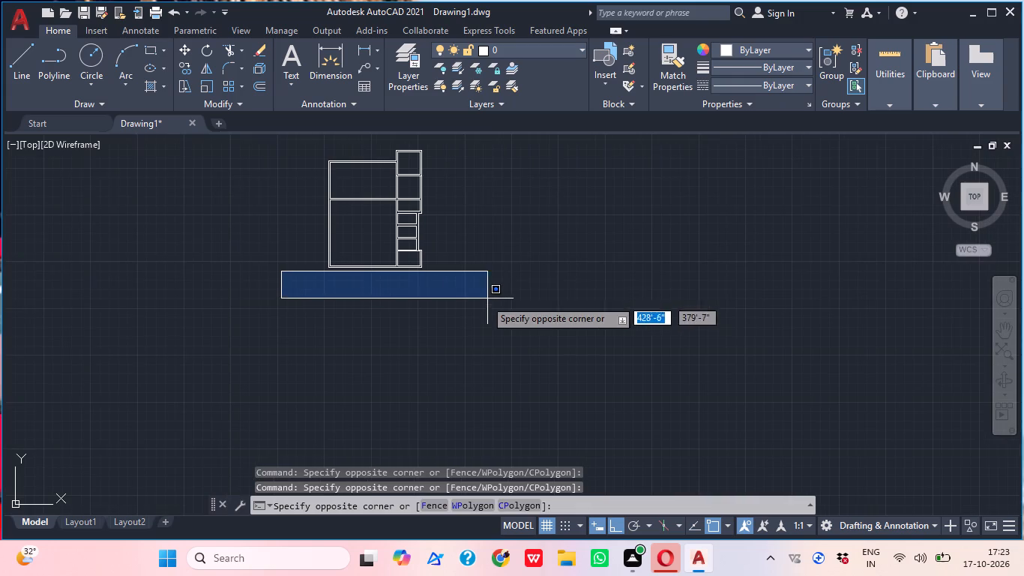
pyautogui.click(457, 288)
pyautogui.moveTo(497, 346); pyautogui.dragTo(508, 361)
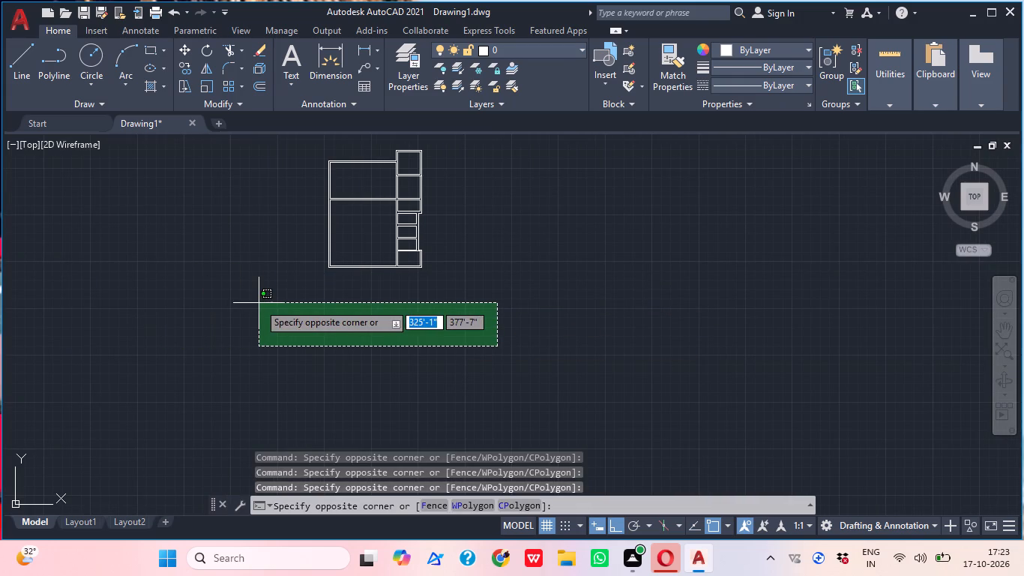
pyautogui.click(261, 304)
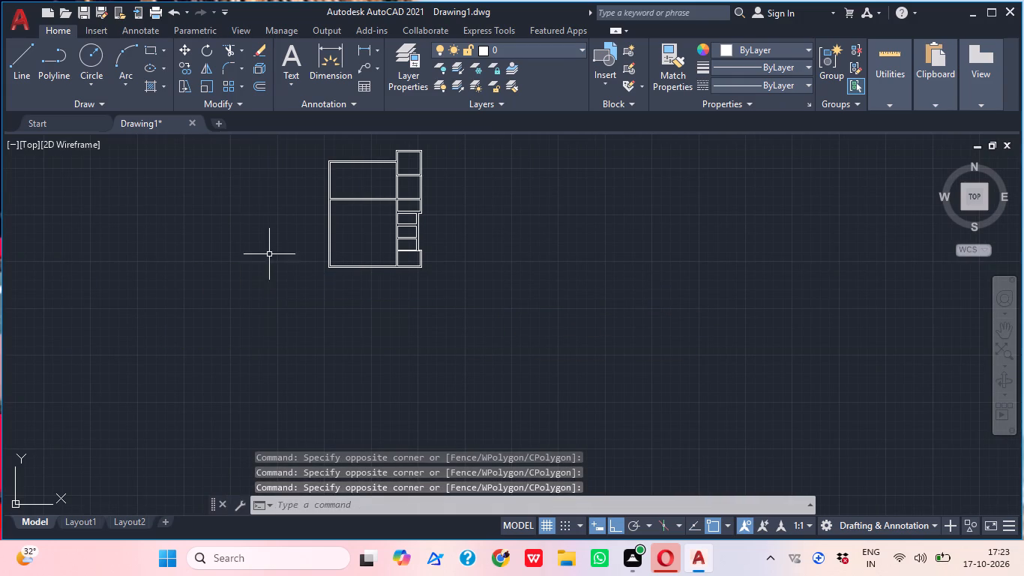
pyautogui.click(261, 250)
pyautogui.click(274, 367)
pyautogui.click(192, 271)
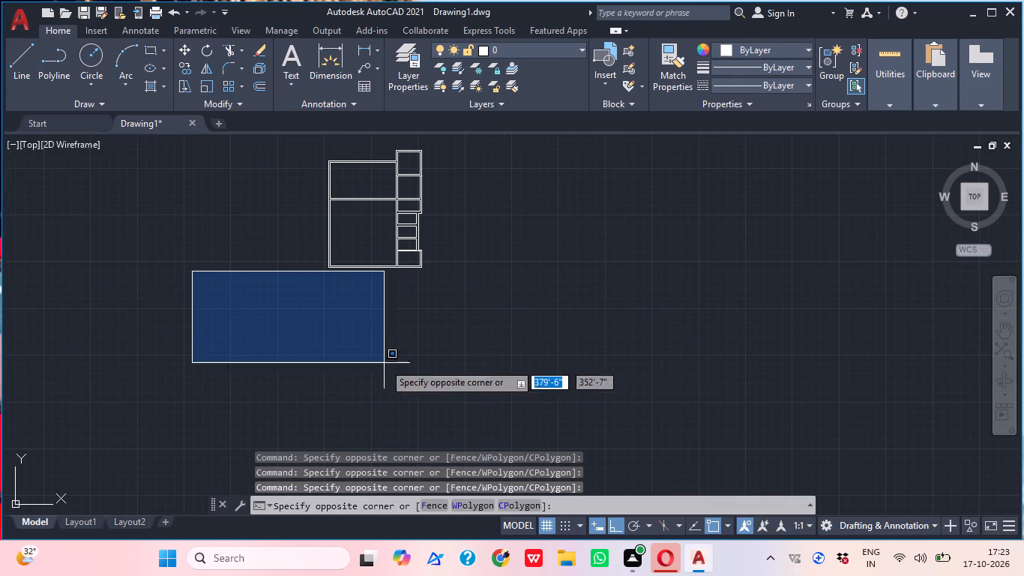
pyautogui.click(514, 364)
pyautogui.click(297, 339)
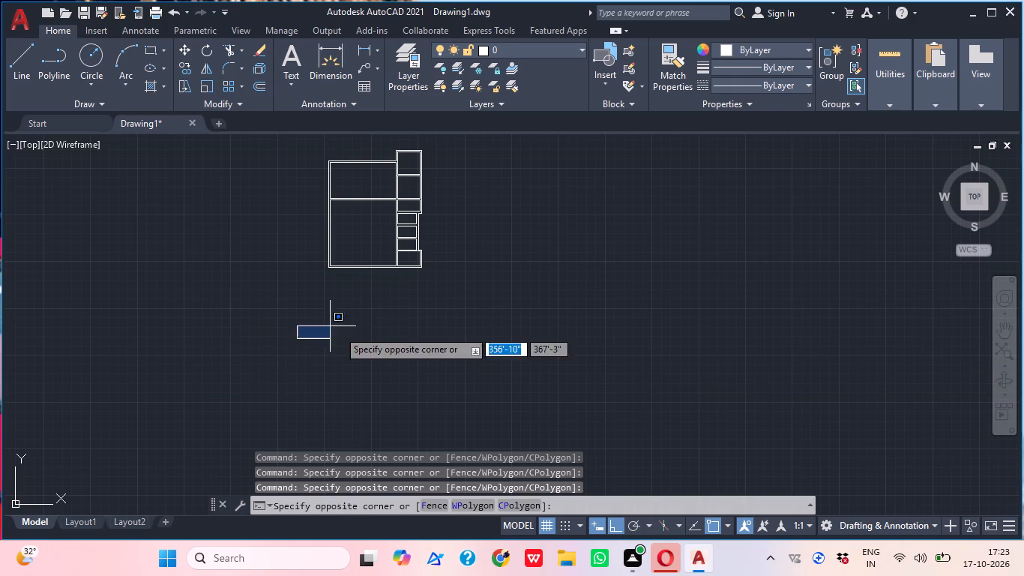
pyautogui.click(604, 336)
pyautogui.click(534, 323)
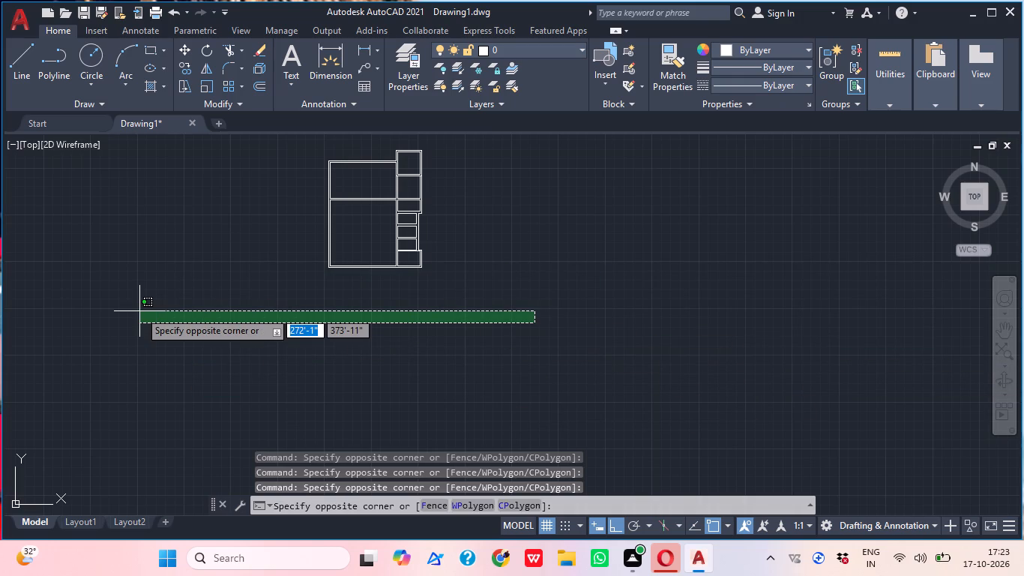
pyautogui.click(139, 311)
# Examine the overall floor plan, including the narrow east column of rooms and its wall junctions with the large rooms.
pyautogui.moveTo(226, 322); pyautogui.dragTo(271, 401, button='middle')
pyautogui.scroll(2, 465, 222)
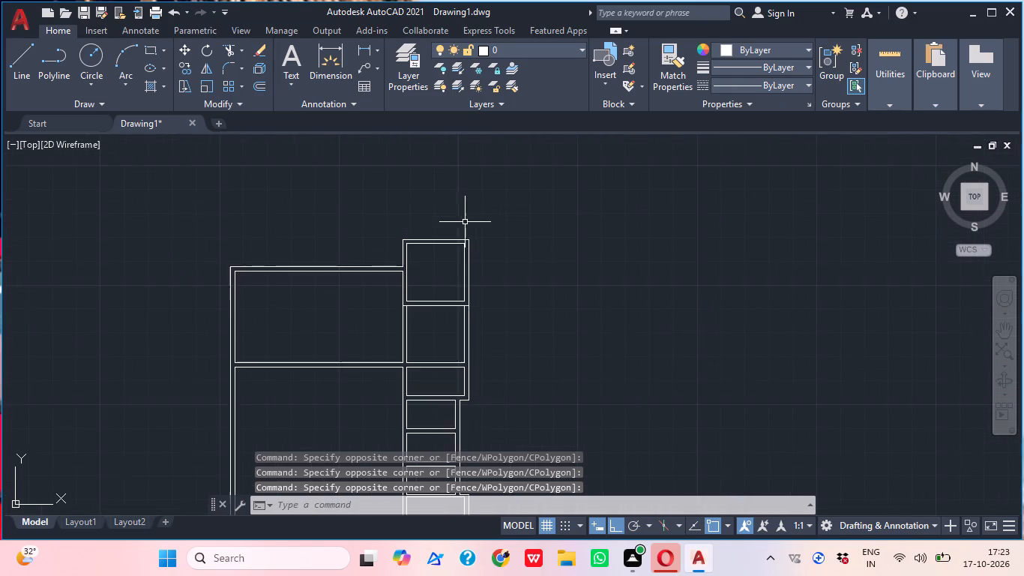
pyautogui.scroll(1, 443, 252)
pyautogui.moveTo(436, 265); pyautogui.dragTo(569, 205, button='middle')
pyautogui.scroll(-2, 574, 191)
pyautogui.scroll(-6, 566, 259)
pyautogui.scroll(1, 574, 228)
pyautogui.scroll(-3, 574, 229)
pyautogui.scroll(3, 574, 229)
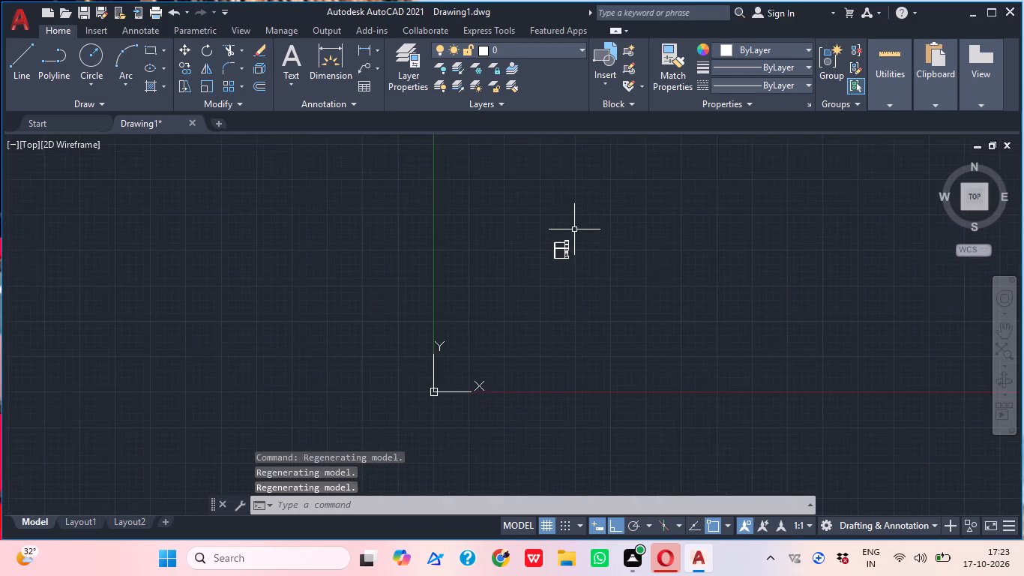
pyautogui.scroll(2, 574, 229)
pyautogui.scroll(-3, 574, 229)
pyautogui.scroll(2, 574, 229)
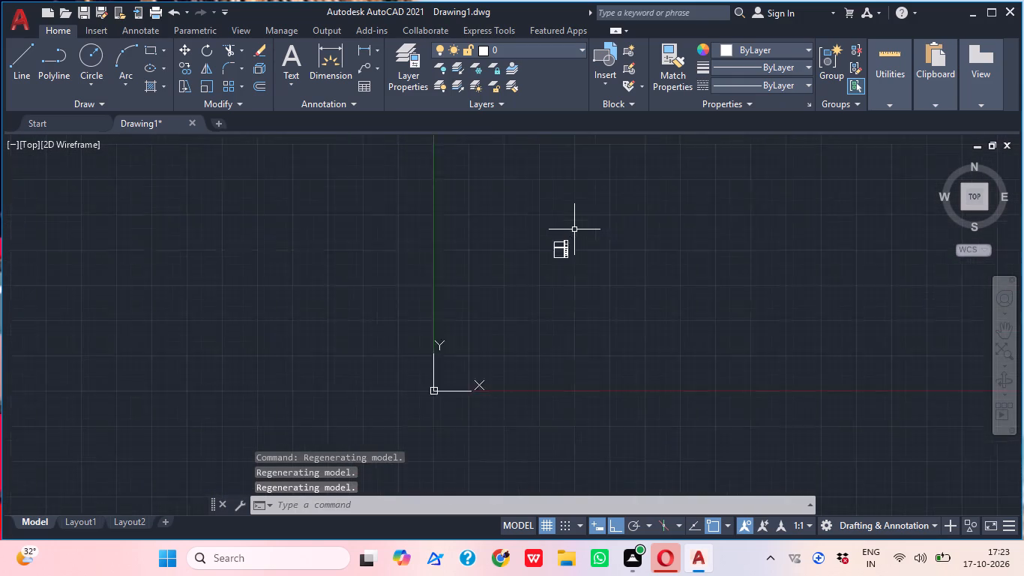
pyautogui.scroll(4, 574, 229)
pyautogui.moveTo(562, 243); pyautogui.dragTo(697, 150, button='middle')
pyautogui.moveTo(549, 326); pyautogui.dragTo(629, 241, button='middle')
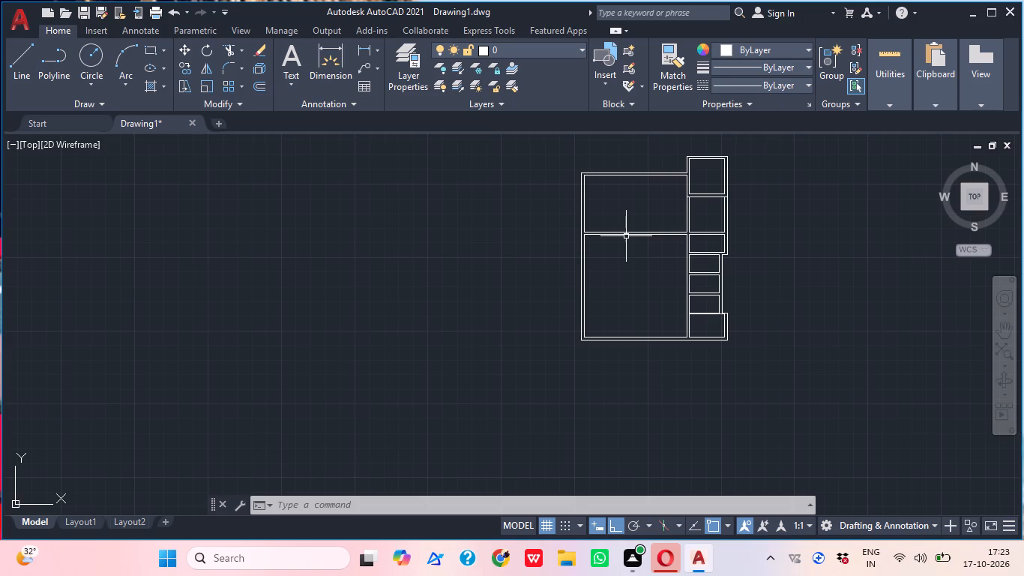
pyautogui.scroll(-1, 687, 232)
pyautogui.scroll(-1, 738, 267)
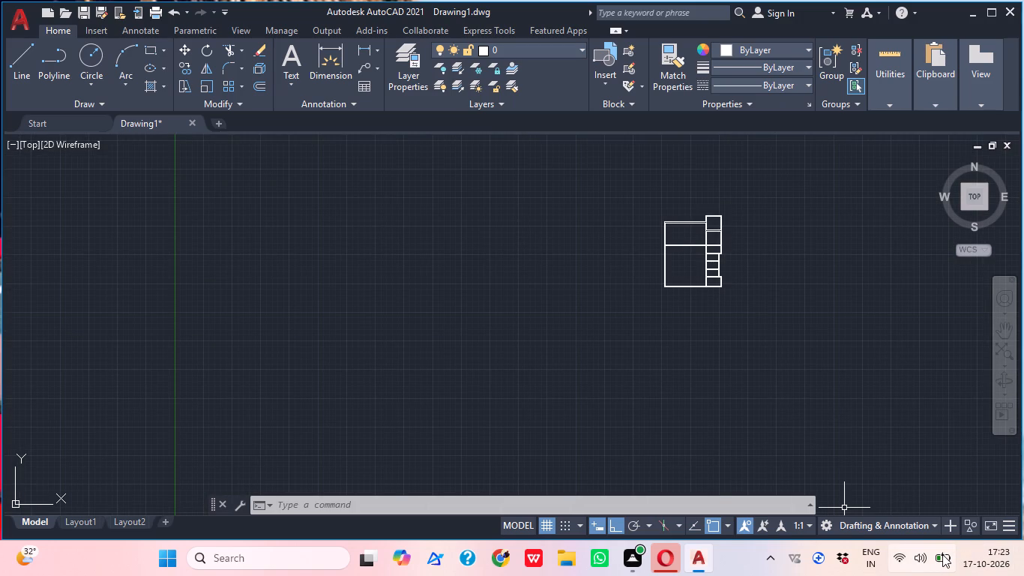
pyautogui.scroll(1, 723, 217)
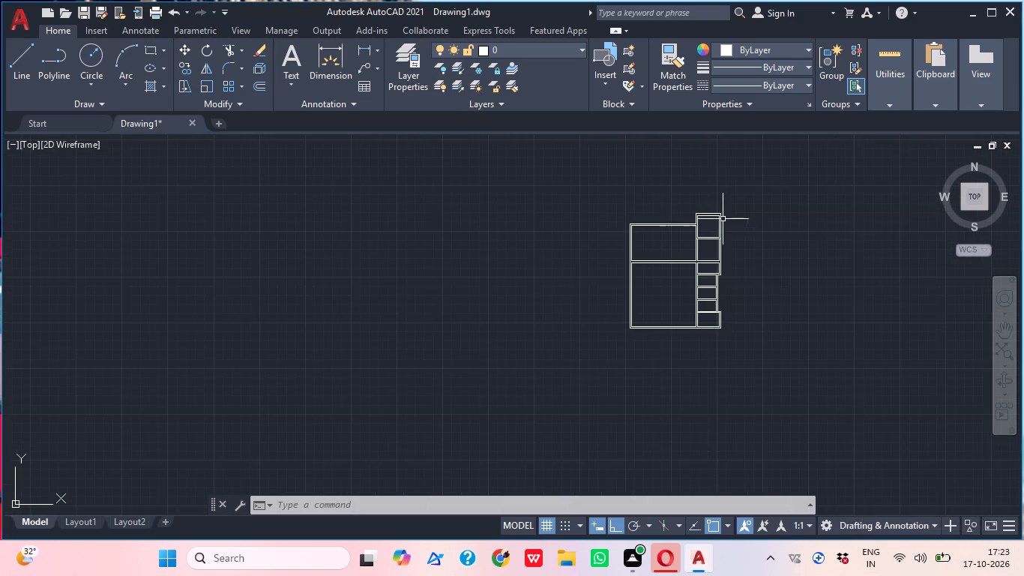
pyautogui.scroll(2, 704, 322)
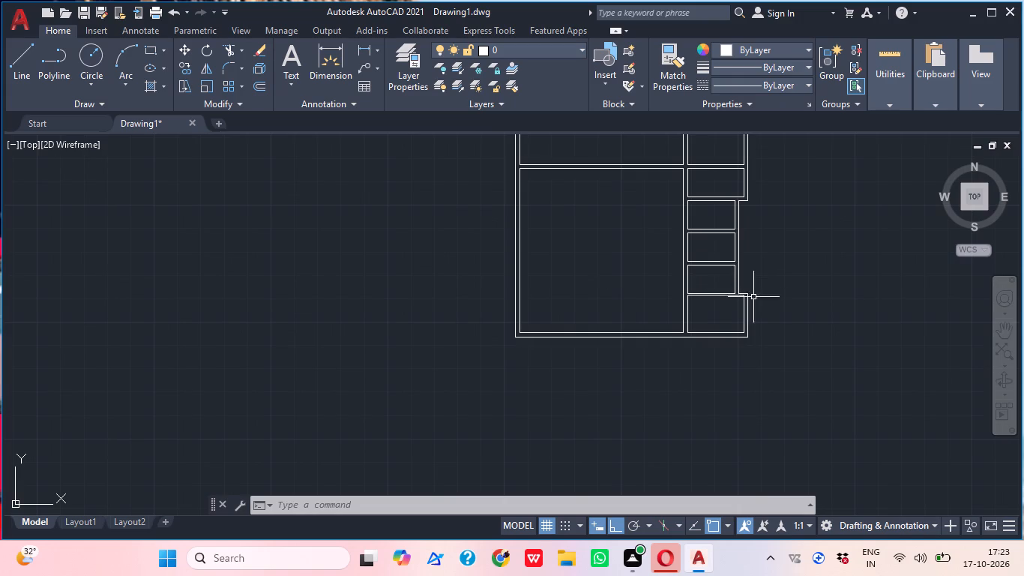
pyautogui.scroll(2, 747, 298)
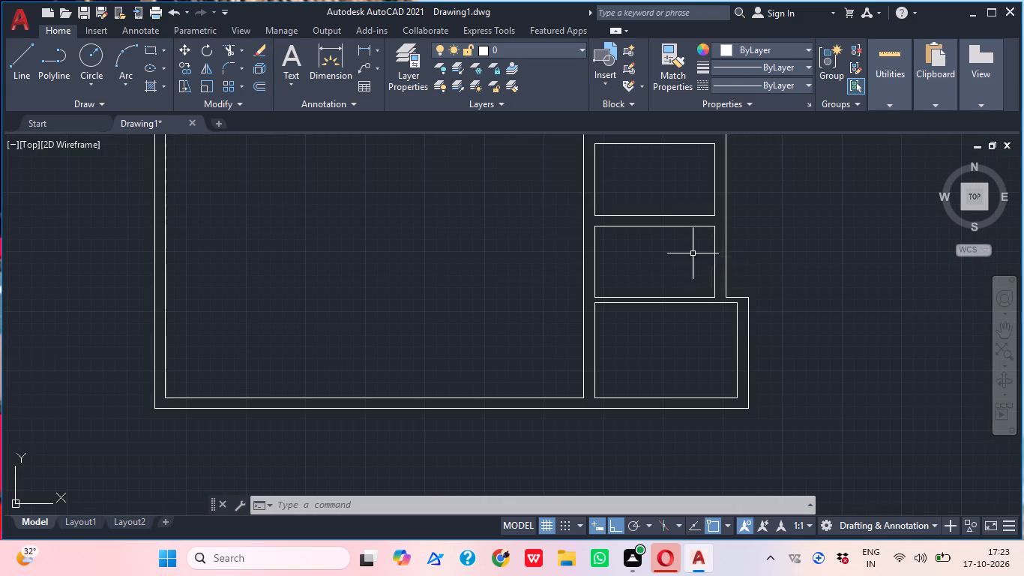
pyautogui.scroll(-4, 688, 252)
pyautogui.moveTo(699, 307); pyautogui.dragTo(715, 346, button='middle')
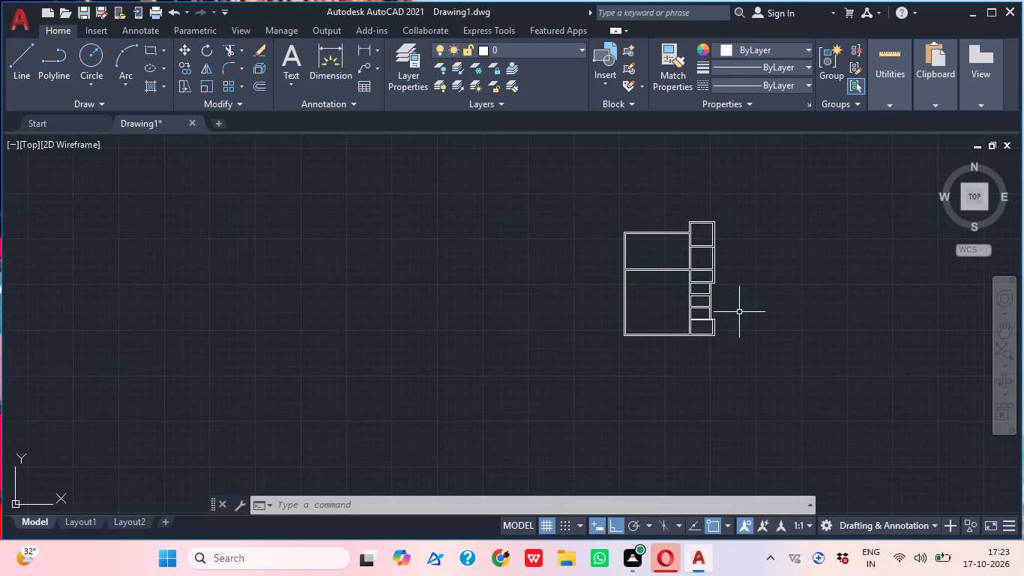
pyautogui.scroll(4, 680, 250)
pyautogui.moveTo(777, 313); pyautogui.dragTo(780, 304, button='middle')
pyautogui.scroll(-2, 750, 290)
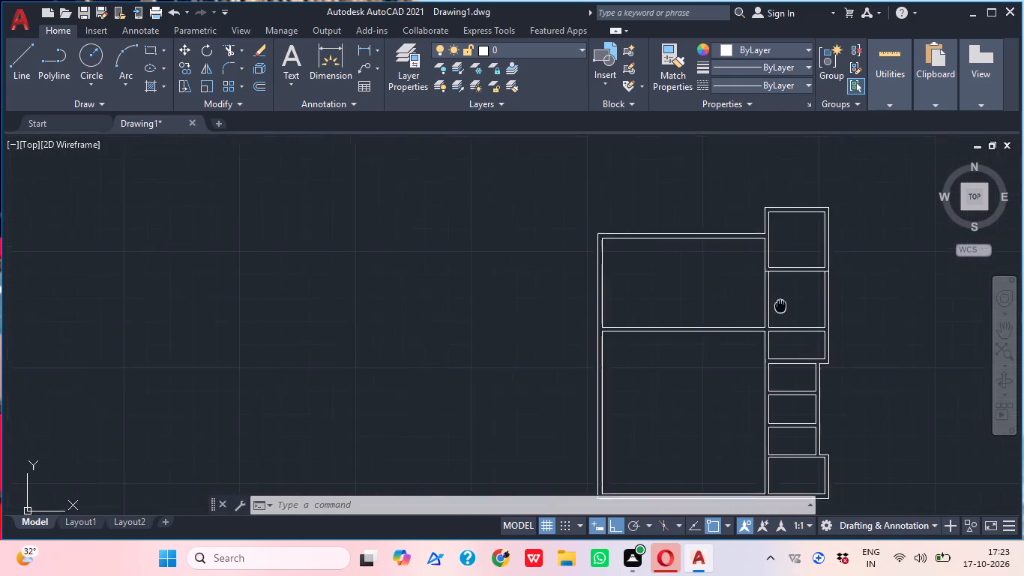
pyautogui.scroll(-1, 780, 304)
pyautogui.moveTo(780, 304); pyautogui.dragTo(773, 241, button='middle')
pyautogui.scroll(6, 776, 287)
pyautogui.moveTo(771, 214); pyautogui.dragTo(792, 358, button='middle')
pyautogui.scroll(-2, 773, 247)
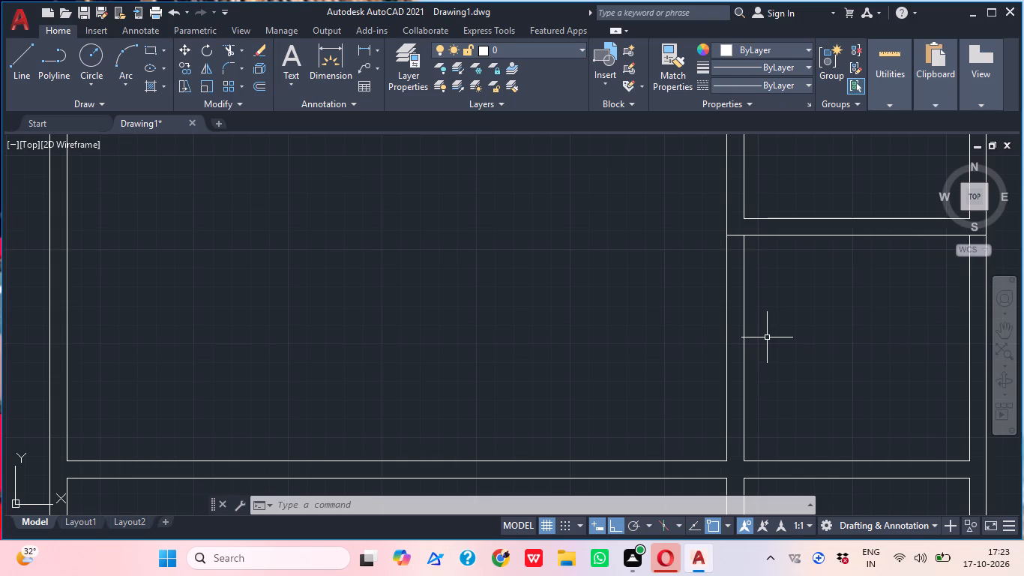
pyautogui.scroll(-2, 762, 181)
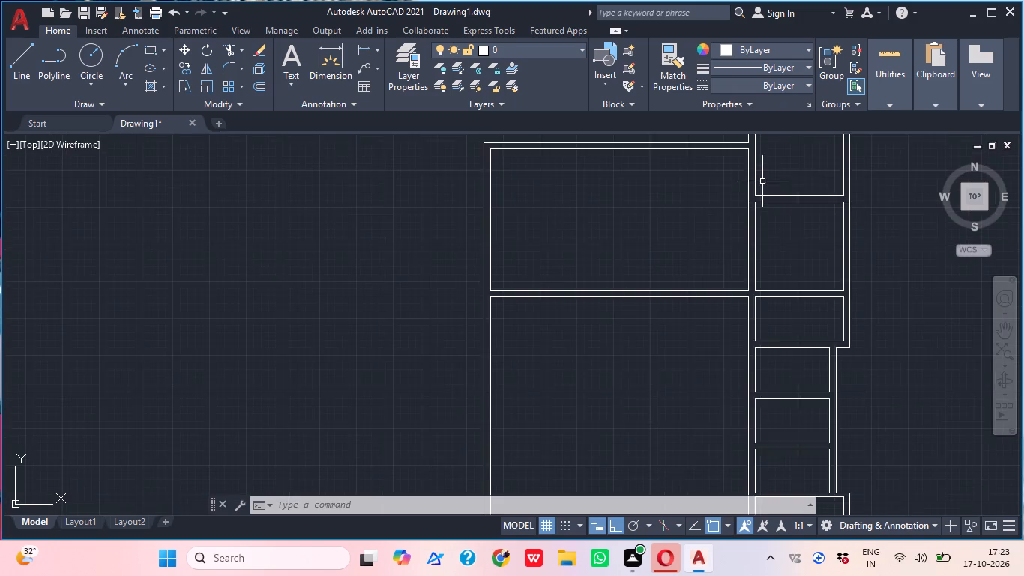
pyautogui.scroll(-1, 762, 187)
pyautogui.moveTo(750, 218); pyautogui.dragTo(666, 281, button='middle')
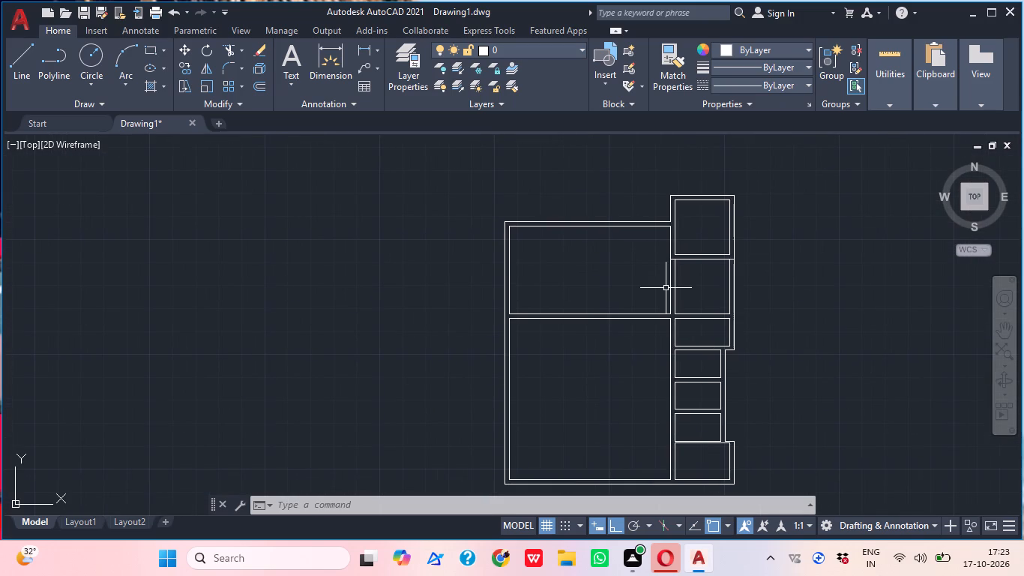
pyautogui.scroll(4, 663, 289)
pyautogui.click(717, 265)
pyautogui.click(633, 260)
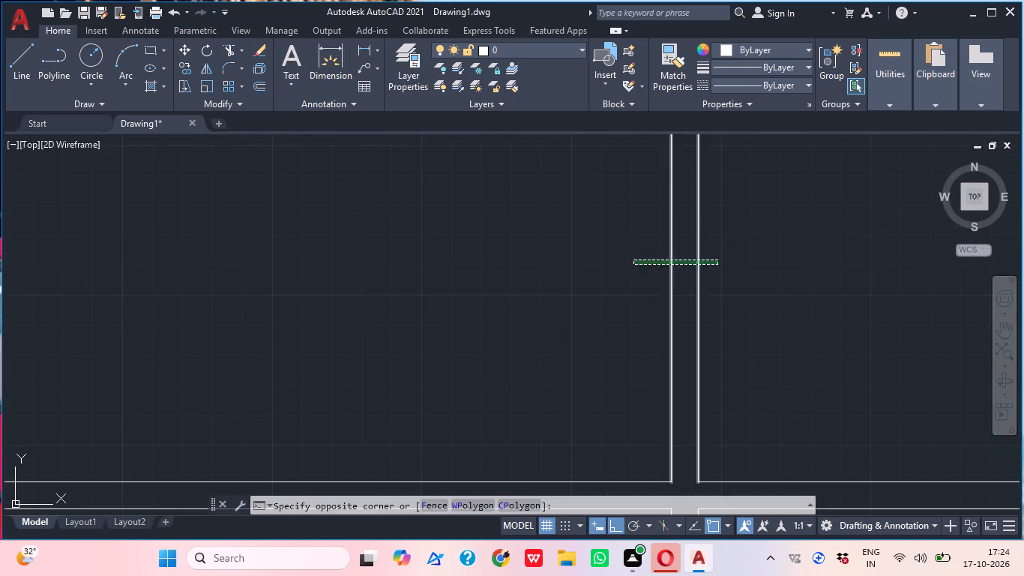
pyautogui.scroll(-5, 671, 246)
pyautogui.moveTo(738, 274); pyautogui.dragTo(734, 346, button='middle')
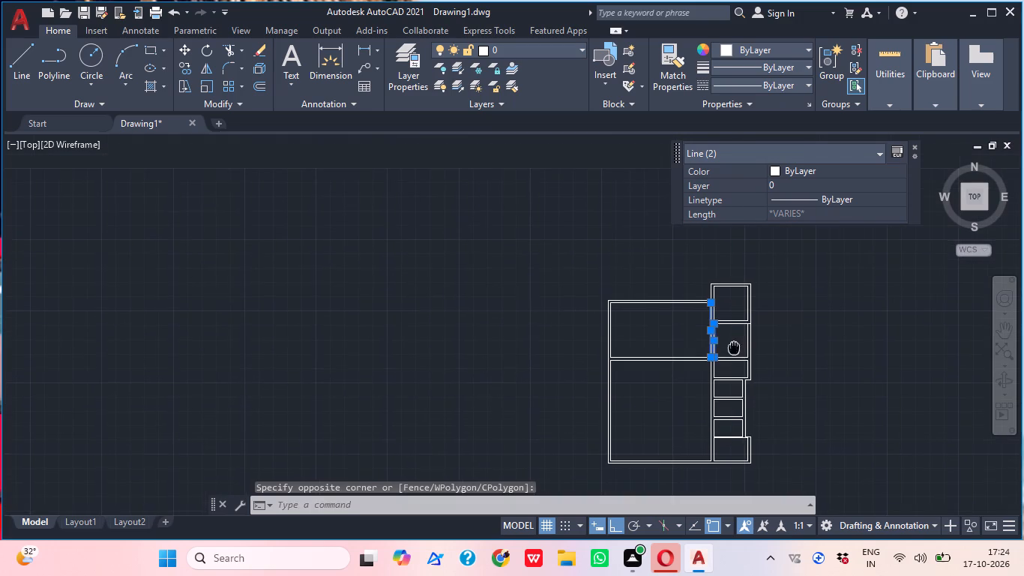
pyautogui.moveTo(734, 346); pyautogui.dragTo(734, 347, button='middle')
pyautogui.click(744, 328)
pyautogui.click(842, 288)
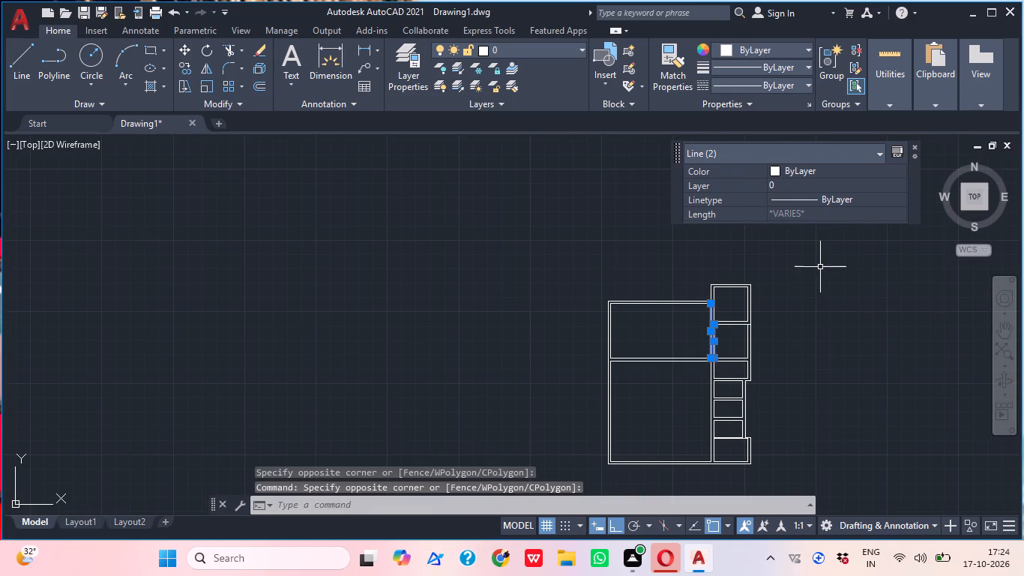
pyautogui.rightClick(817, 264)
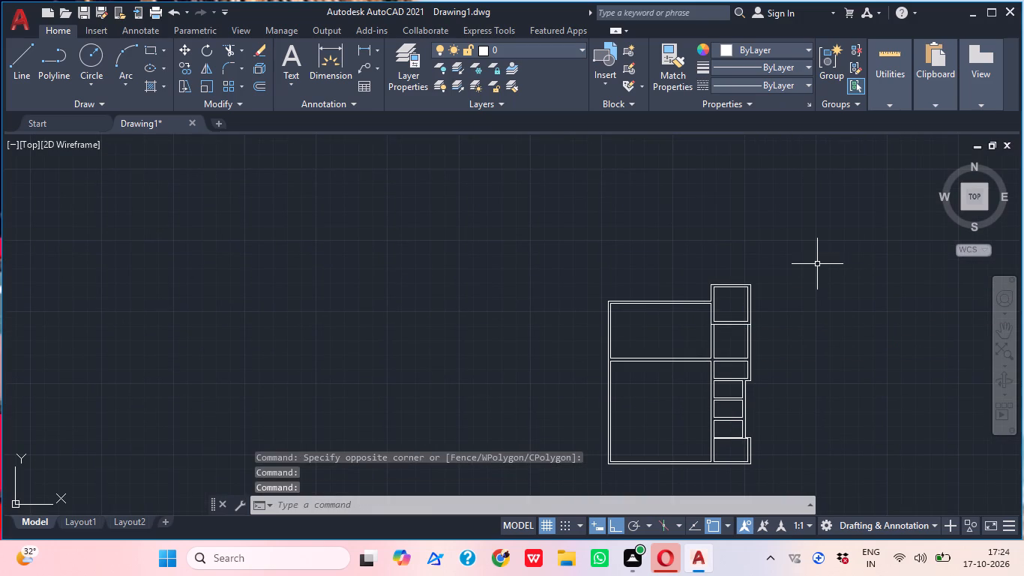
# Extend the lower wall line of the second room in the east column across the wall gap to the large upper room's lower line.
pyautogui.scroll(2, 775, 289)
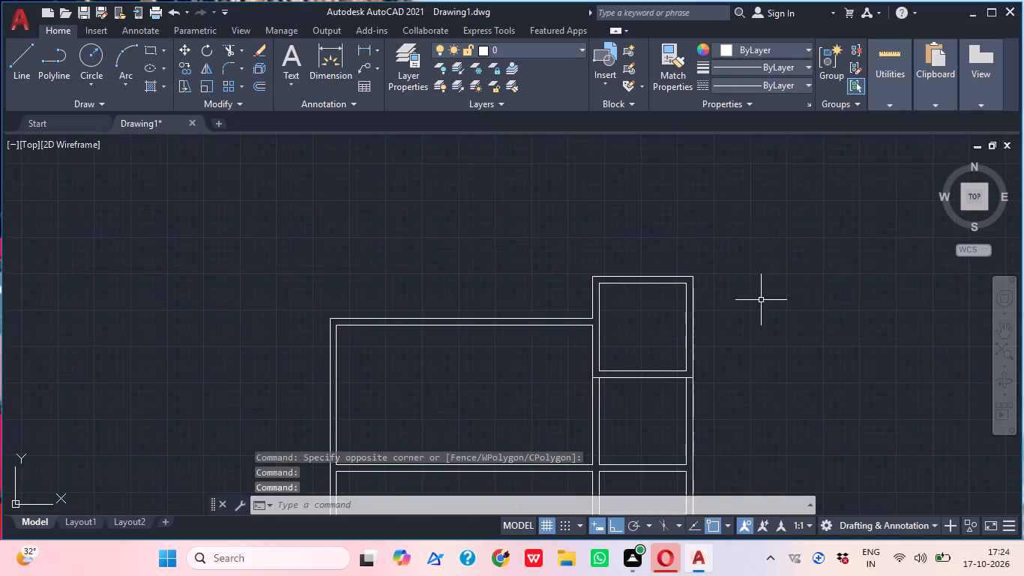
pyautogui.moveTo(729, 304); pyautogui.dragTo(825, 281, button='middle')
pyautogui.moveTo(766, 312); pyautogui.dragTo(774, 224, button='middle')
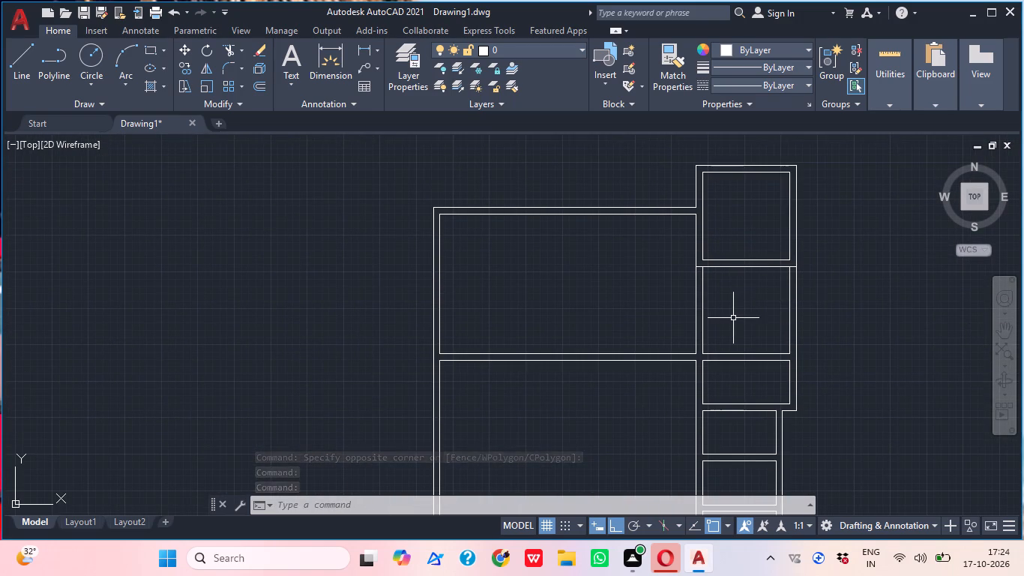
pyautogui.press('Escape')
pyautogui.scroll(1, 717, 325)
pyautogui.middleClick(717, 325)
pyautogui.write('EX')
pyautogui.press('space')
pyautogui.click(718, 370)
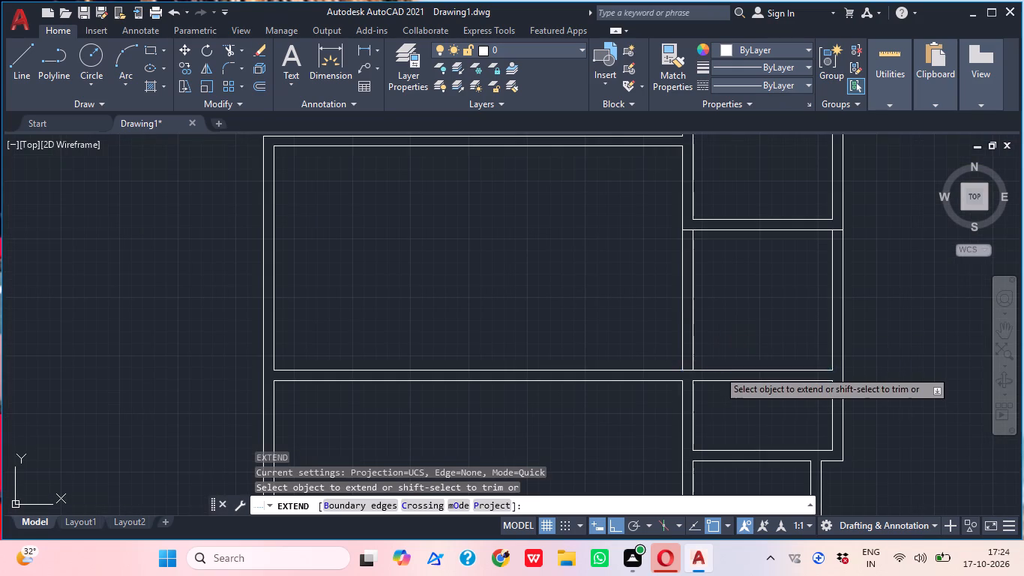
pyautogui.press('Escape')
# Trim away both wall lines separating the large upper room from the second room in the east column.
pyautogui.write('TR')
pyautogui.press('space')
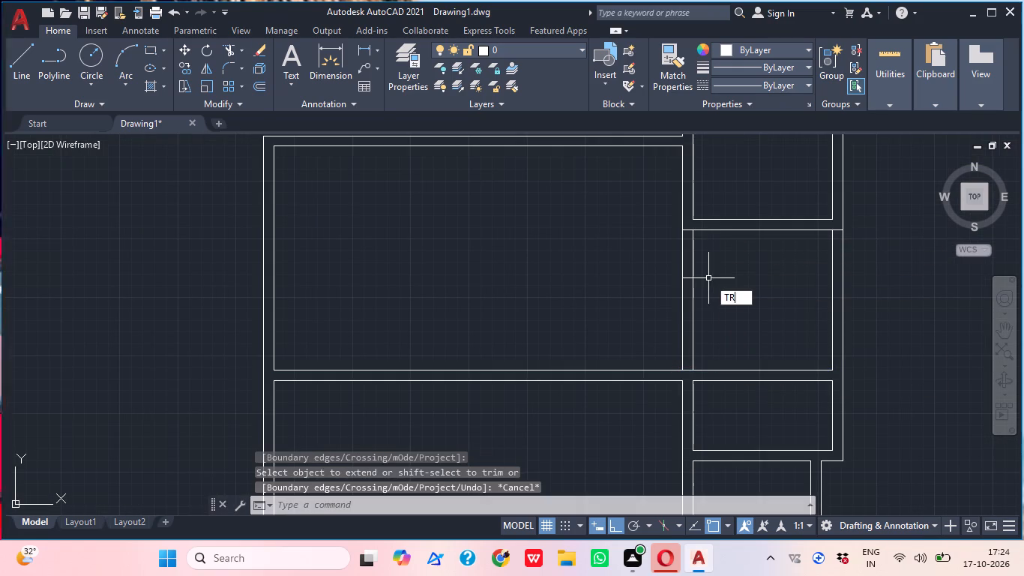
pyautogui.click(701, 297)
pyautogui.click(576, 282)
pyautogui.press('Escape')
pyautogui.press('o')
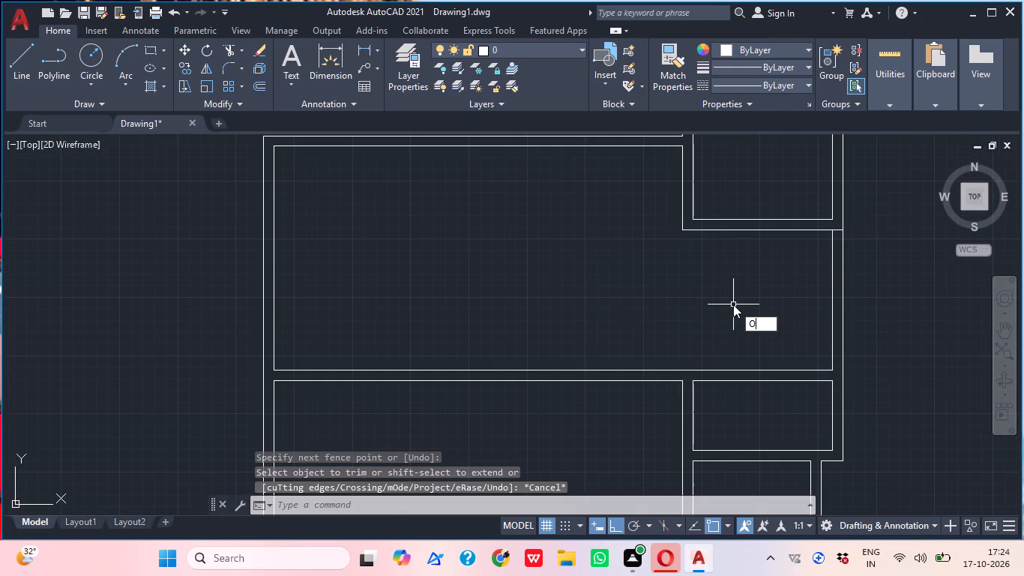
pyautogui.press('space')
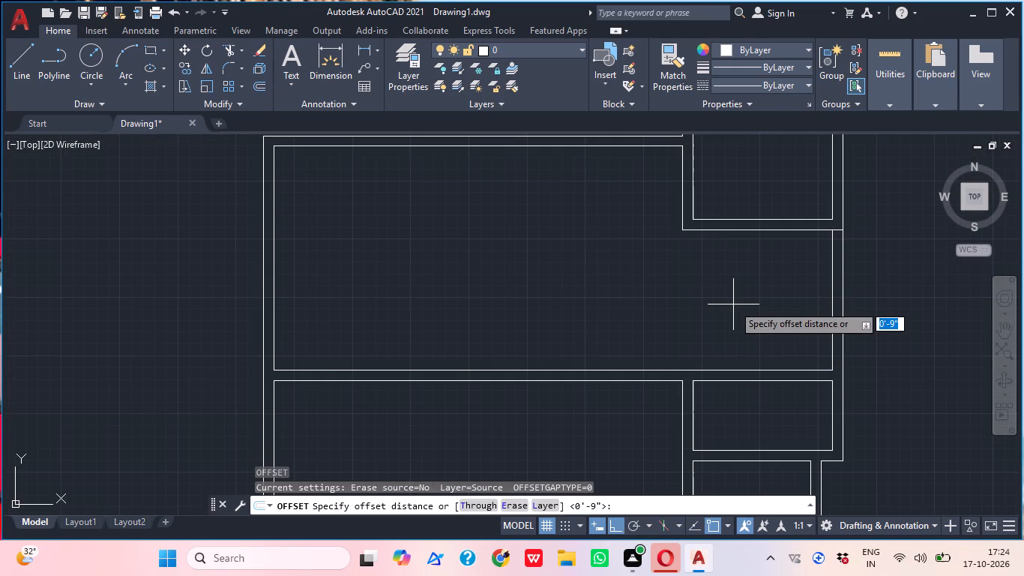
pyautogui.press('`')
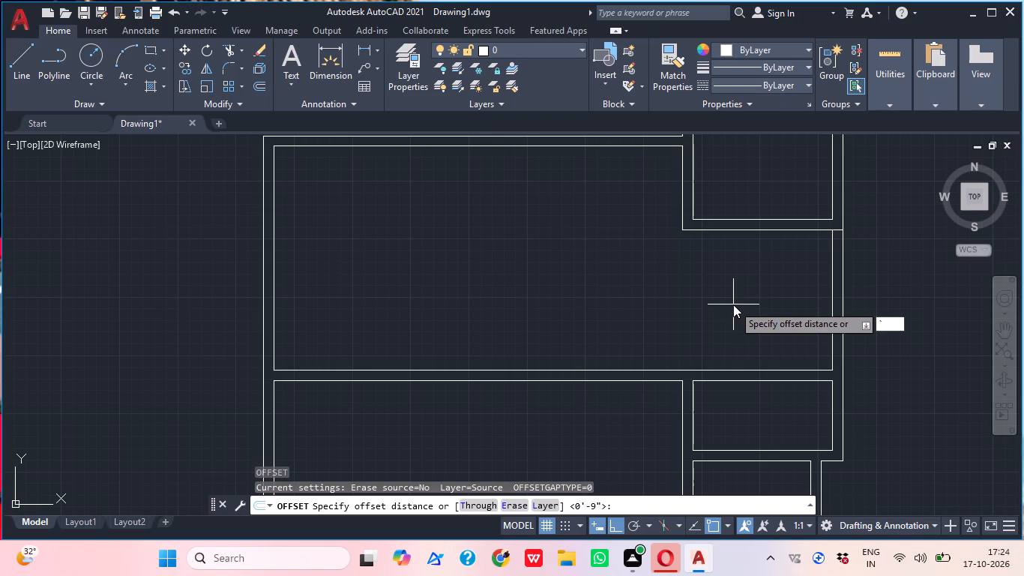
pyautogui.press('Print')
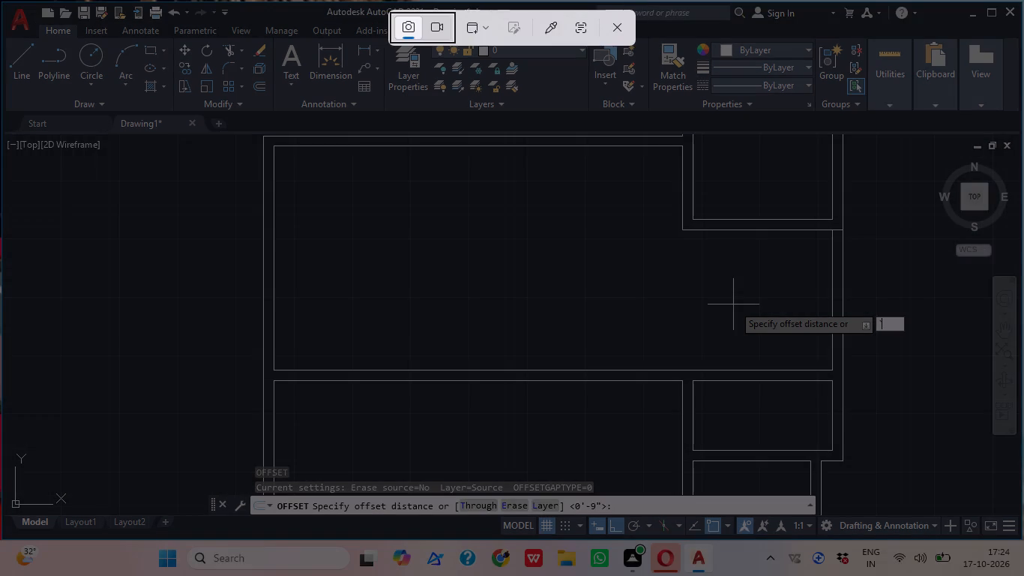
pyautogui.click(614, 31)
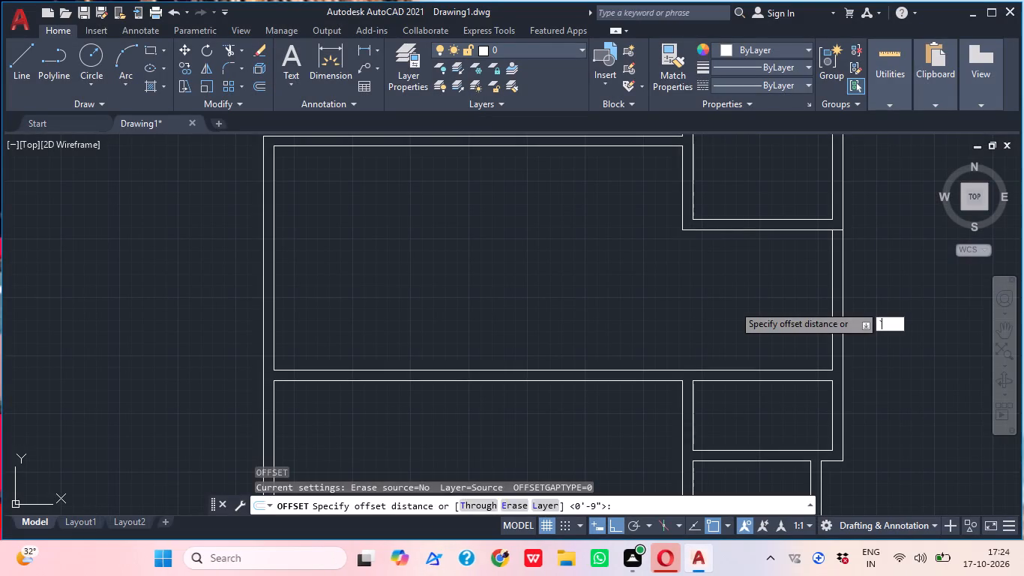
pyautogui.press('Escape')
# Offset the inner east wall line of the opened second east-column room 12' west into the large upper room.
pyautogui.write('O')
pyautogui.press('space')
pyautogui.write('12')
pyautogui.press("'")
pyautogui.press('Return')
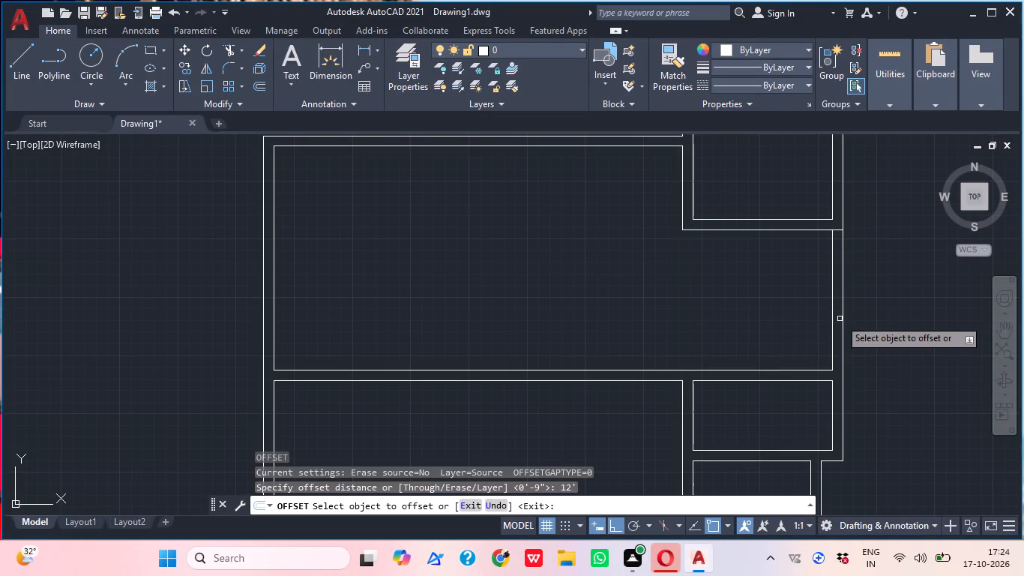
pyautogui.click(832, 308)
pyautogui.click(681, 292)
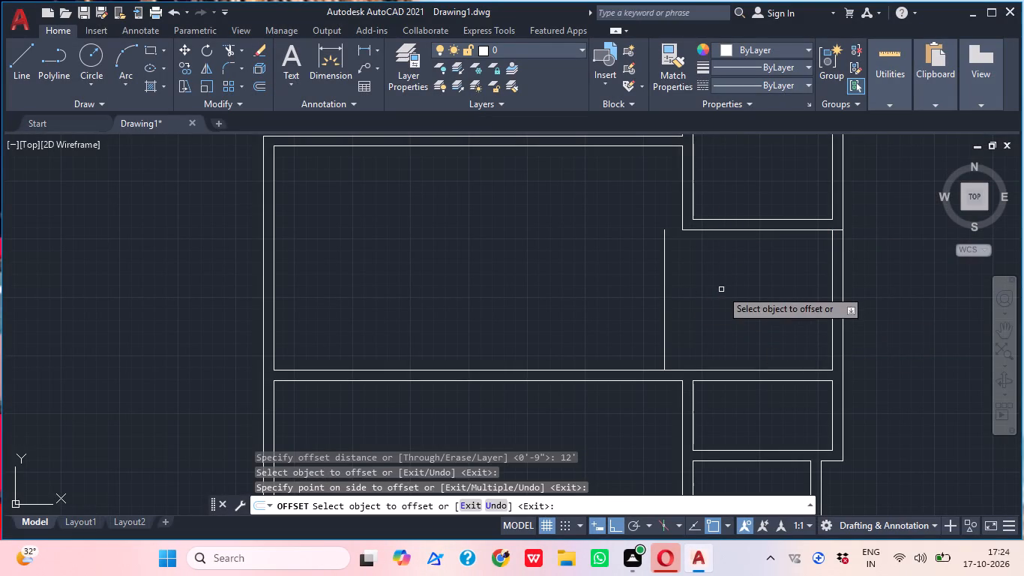
# Offset the new vertical line 9" to the west to form the second face of the dividing wall.
pyautogui.press('space')
pyautogui.press('space')
pyautogui.write('9"')
pyautogui.press('Return')
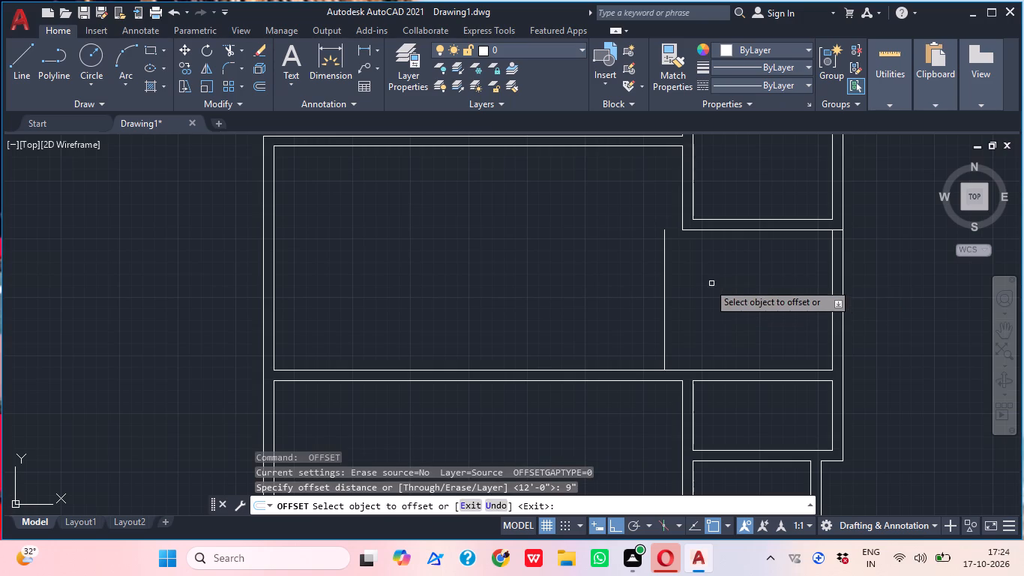
pyautogui.click(664, 287)
pyautogui.click(604, 277)
pyautogui.moveTo(739, 262); pyautogui.dragTo(741, 254, button='middle')
pyautogui.press('Escape')
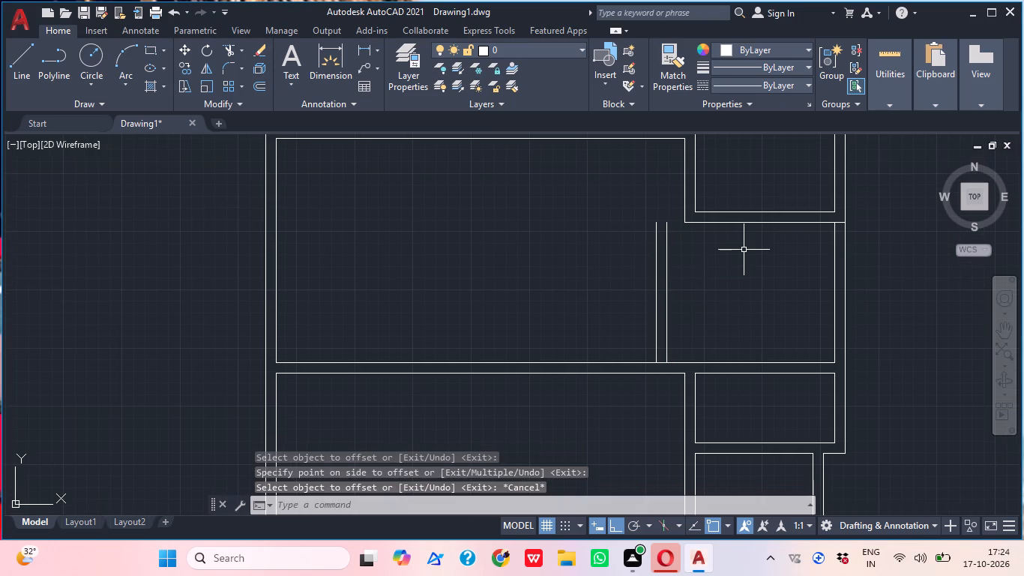
# Extend the wall lines below the top east room westward and the new wall's west line upward so they meet at a corner.
pyautogui.write('EX')
pyautogui.press('space')
pyautogui.moveTo(726, 187); pyautogui.dragTo(722, 202)
pyautogui.click(709, 245)
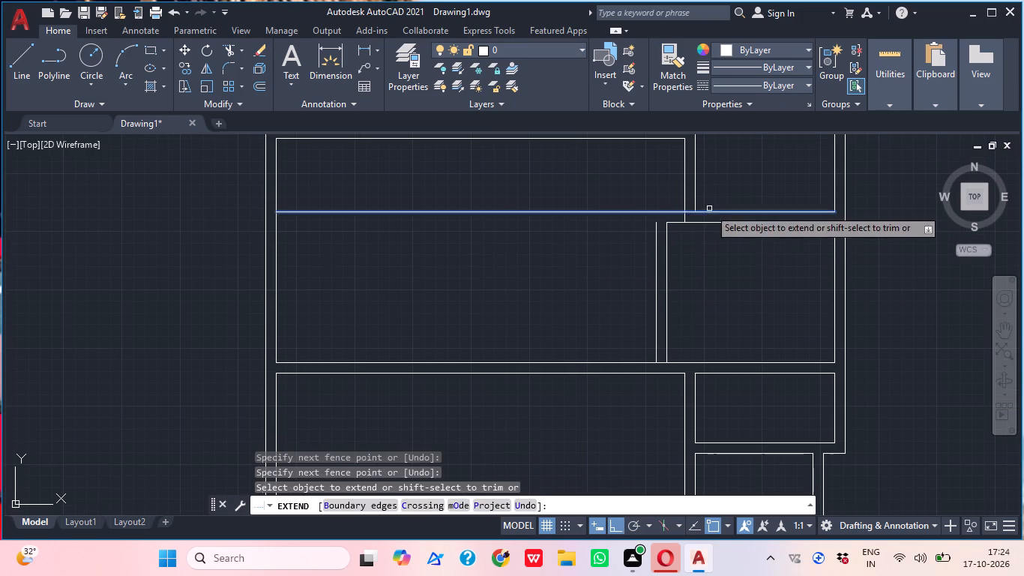
pyautogui.click(709, 208)
pyautogui.click(714, 230)
pyautogui.press('Escape')
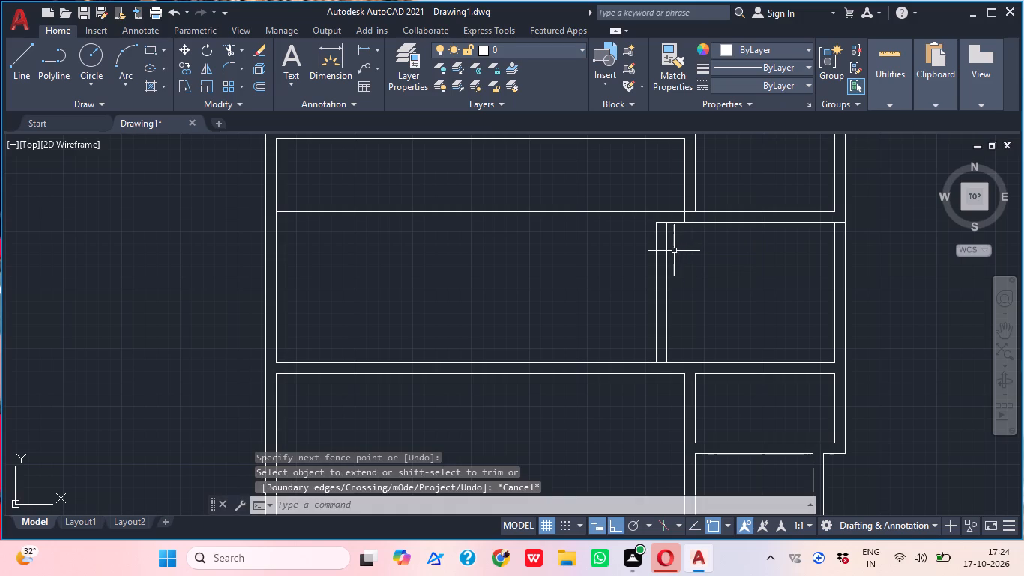
pyautogui.press('space')
pyautogui.click(663, 247)
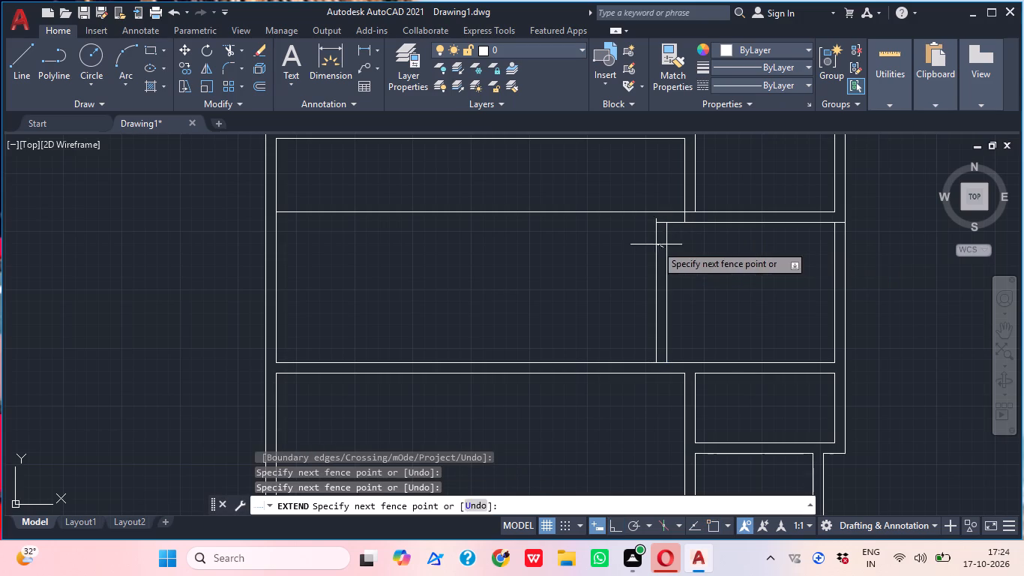
pyautogui.click(644, 239)
pyautogui.press('Escape')
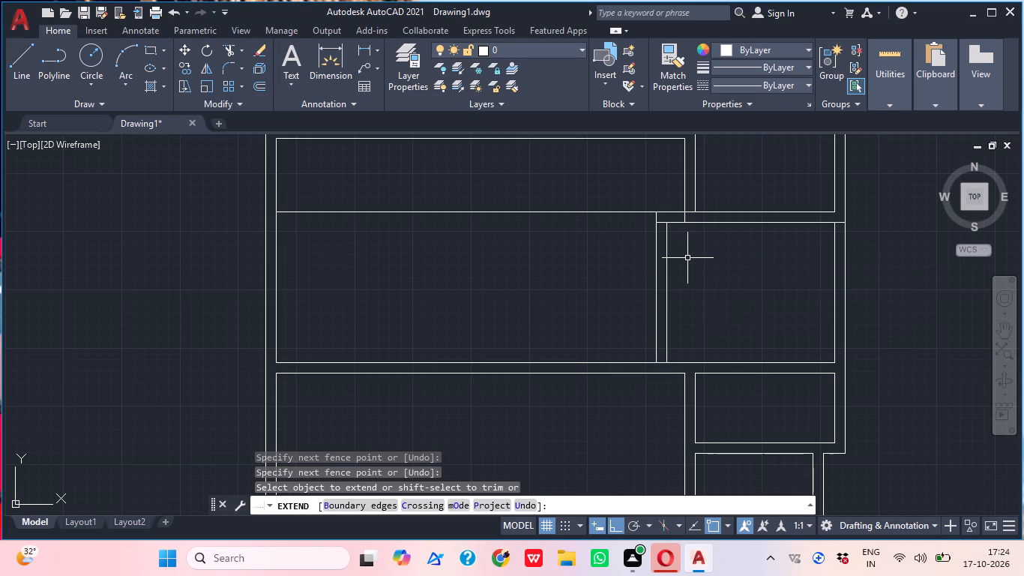
# Trim away the horizontal line running across the large upper room west of the new dividing wall.
pyautogui.write('TR')
pyautogui.press('space')
pyautogui.click(627, 217)
pyautogui.click(634, 190)
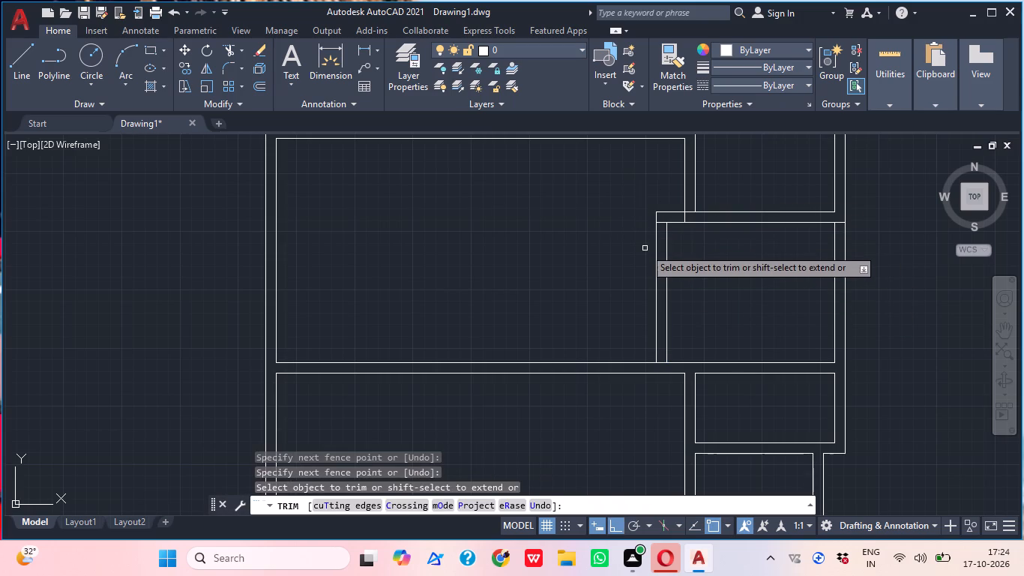
pyautogui.scroll(1, 692, 214)
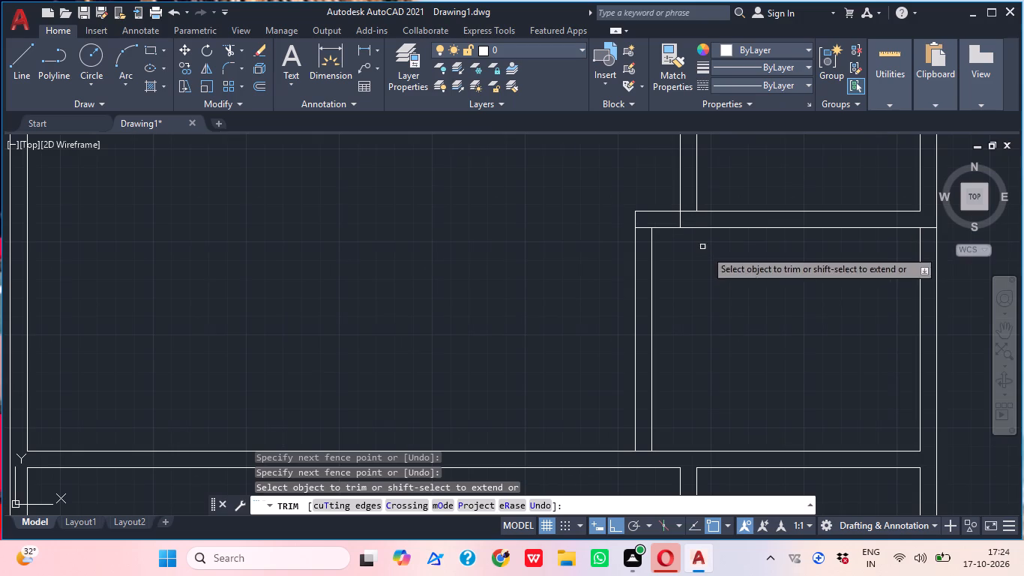
pyautogui.press('Escape')
# Trim the overlapping segments at the new wall's upper corner and its junction with the top east room's wall.
pyautogui.write('TR')
pyautogui.press('space')
pyautogui.scroll(2, 708, 218)
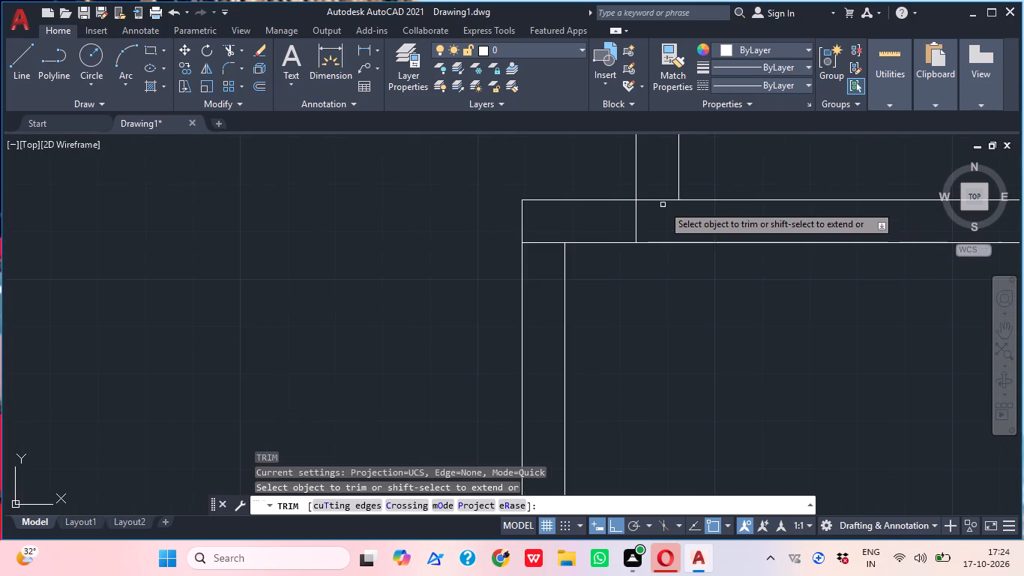
pyautogui.click(663, 205)
pyautogui.click(636, 212)
pyautogui.click(634, 214)
pyautogui.click(657, 197)
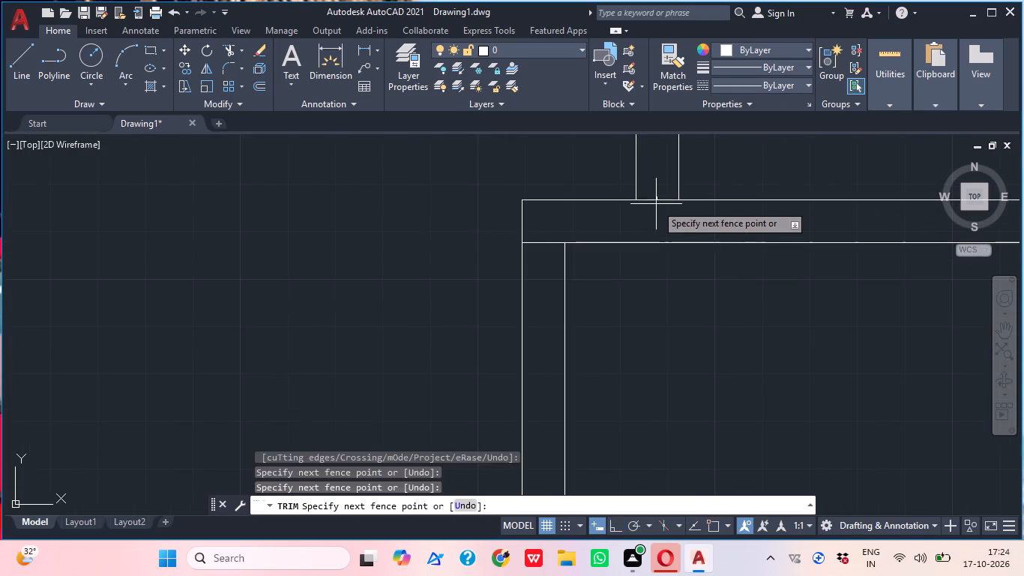
pyautogui.click(656, 204)
pyautogui.click(552, 211)
pyautogui.click(554, 247)
pyautogui.scroll(-2, 604, 219)
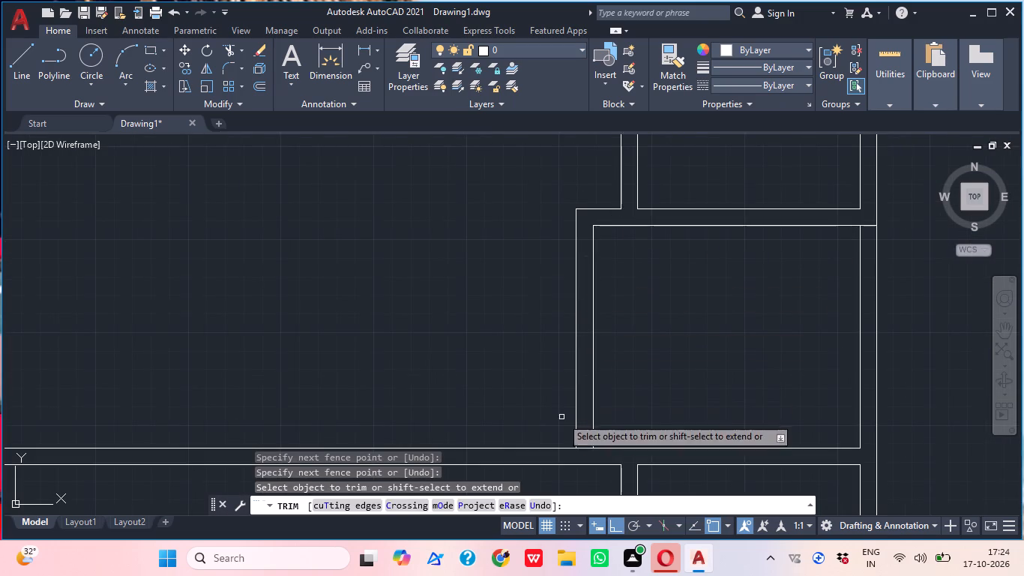
# Extend both lines of the new dividing wall down to the top line of the large lower room.
pyautogui.scroll(1, 602, 450)
pyautogui.moveTo(634, 373); pyautogui.dragTo(676, 327, button='middle')
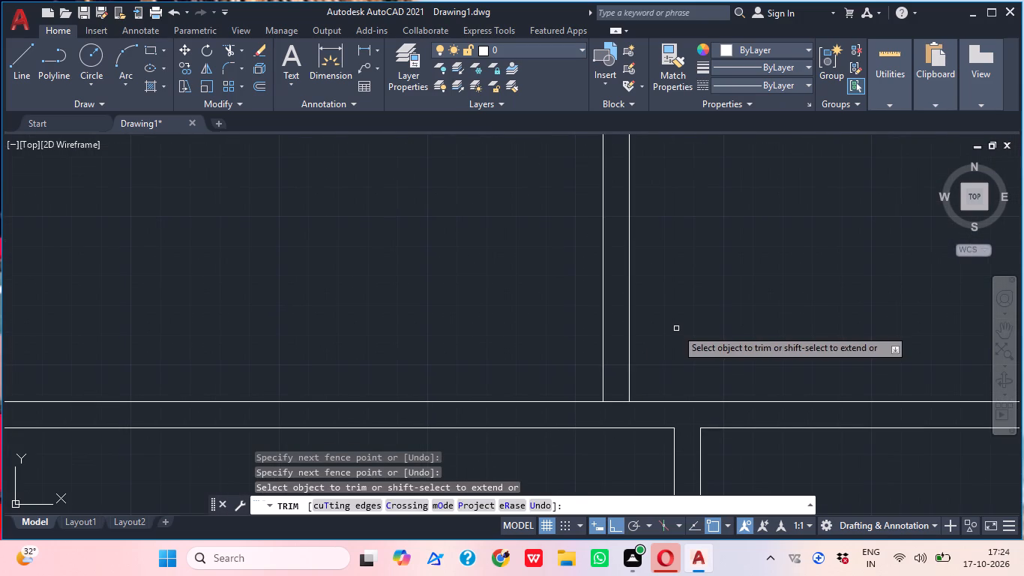
pyautogui.moveTo(678, 348); pyautogui.dragTo(693, 263, button='middle')
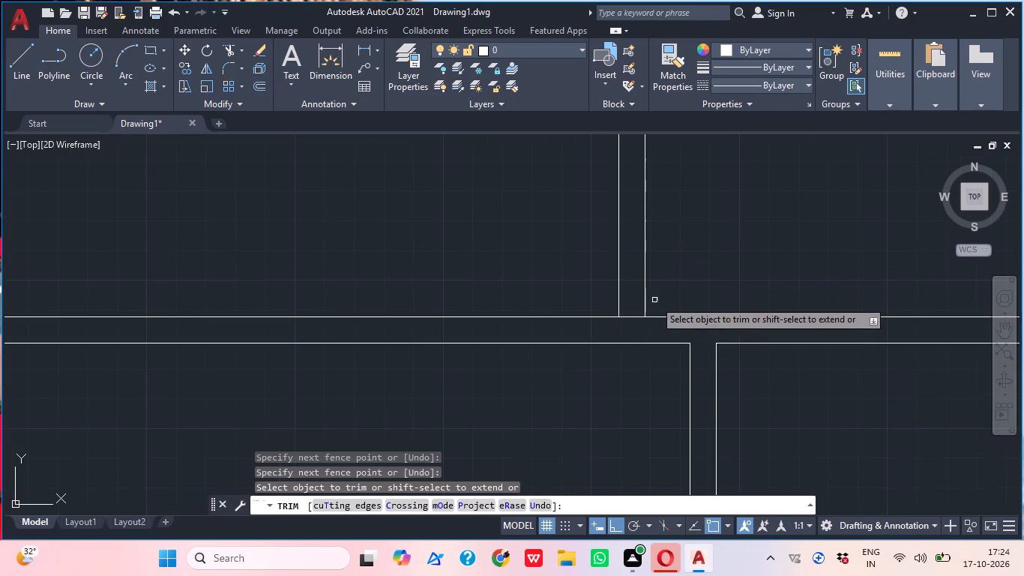
pyautogui.press('Escape')
pyautogui.write('EX')
pyautogui.press('space')
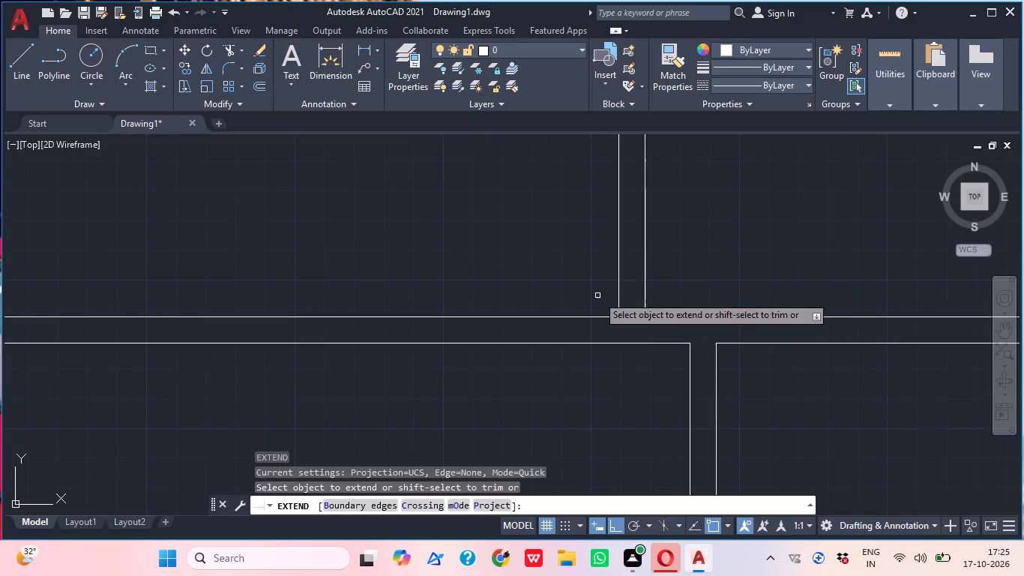
pyautogui.click(597, 295)
pyautogui.click(664, 298)
pyautogui.press('Escape')
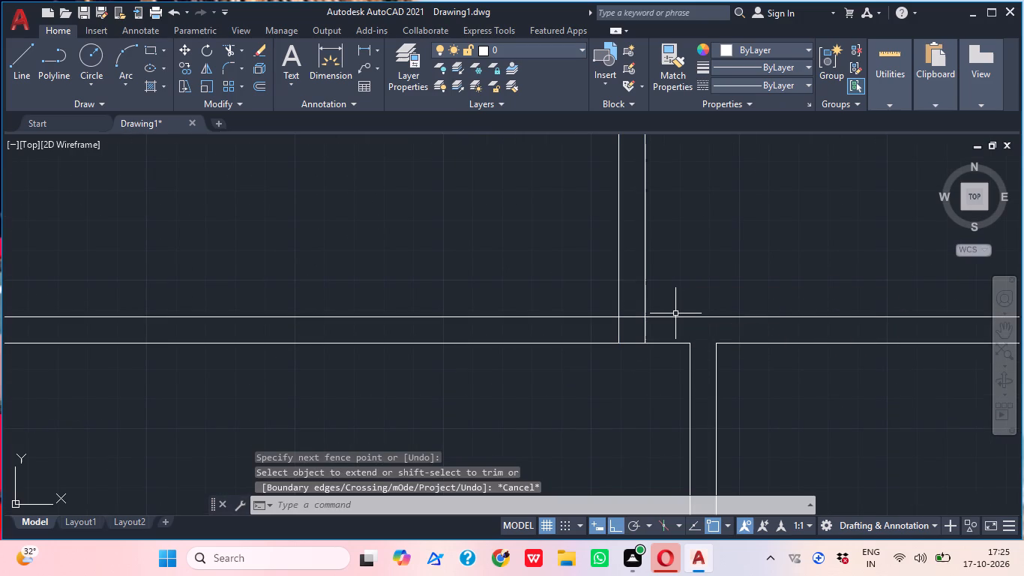
# Trim the overlapping segments where the new dividing wall meets the horizontal wall above the large lower room.
pyautogui.write('TR')
pyautogui.press('space')
pyautogui.moveTo(634, 339); pyautogui.dragTo(653, 339)
pyautogui.click(705, 344)
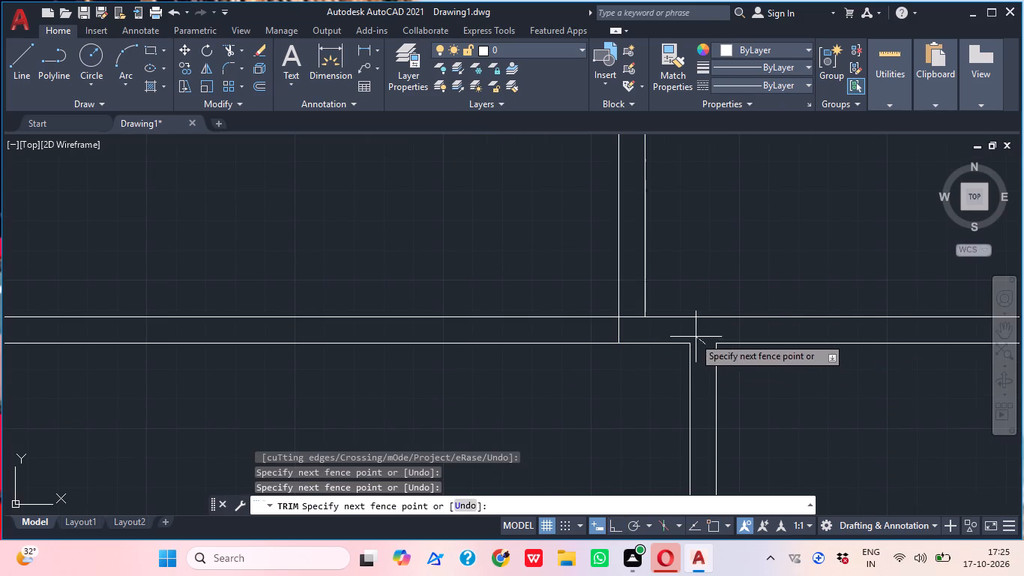
pyautogui.click(692, 337)
pyautogui.click(636, 317)
pyautogui.press('Escape')
# Examine the overall floor plan, from the reworked upper rooms down to the lowest rooms of the east column.
pyautogui.scroll(-3, 704, 290)
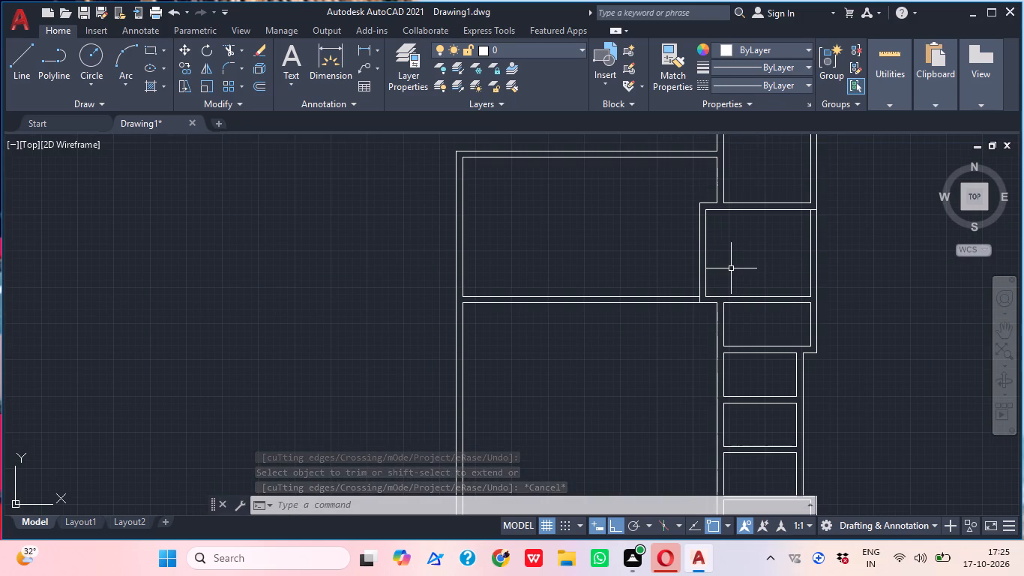
pyautogui.scroll(-1, 723, 251)
pyautogui.moveTo(779, 260); pyautogui.dragTo(747, 285, button='middle')
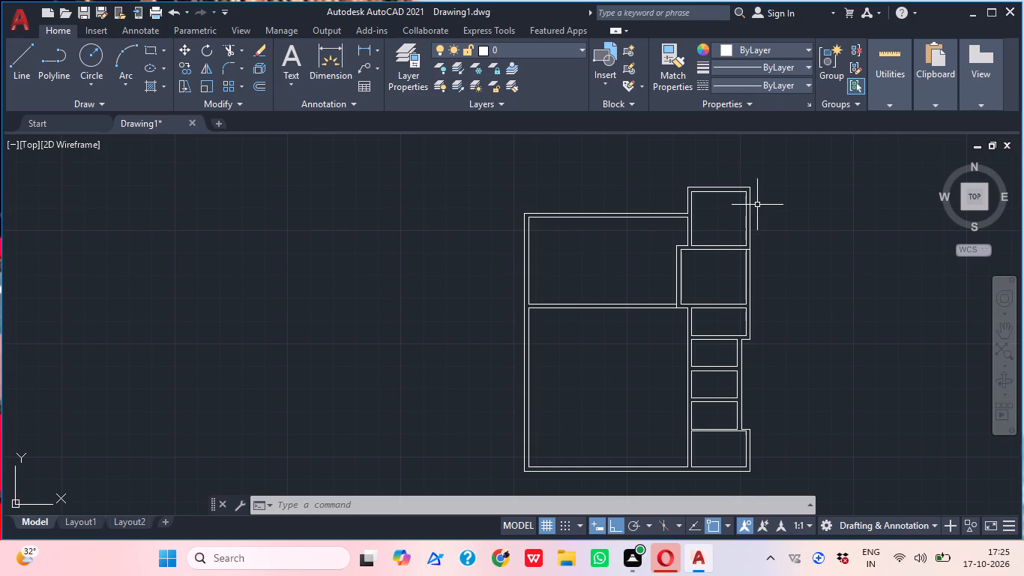
pyautogui.moveTo(736, 361); pyautogui.dragTo(696, 298, button='middle')
pyautogui.moveTo(698, 375); pyautogui.dragTo(726, 297, button='middle')
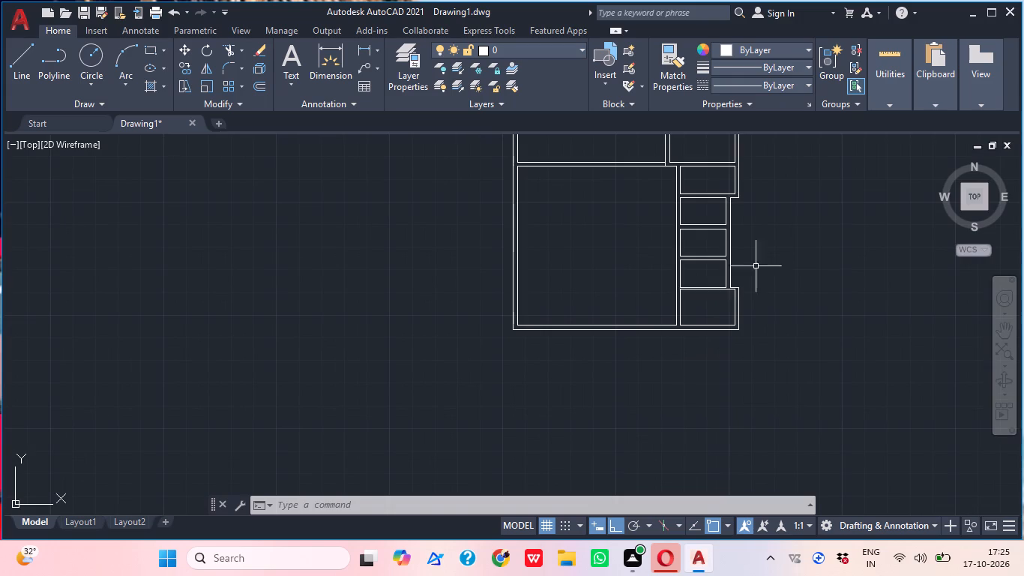
pyautogui.scroll(-1, 770, 247)
pyautogui.moveTo(770, 247); pyautogui.dragTo(757, 241, button='middle')
pyautogui.scroll(-1, 741, 254)
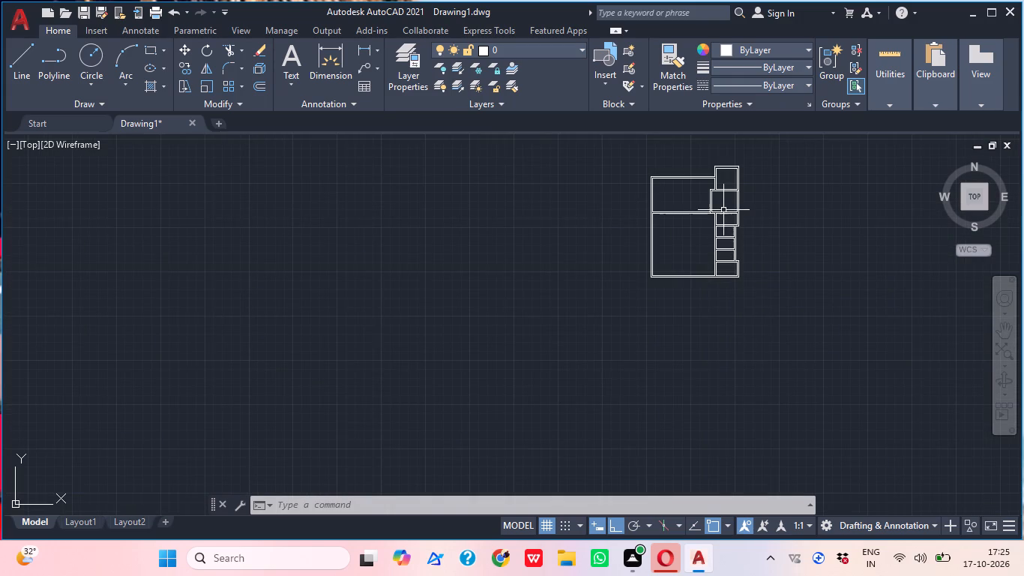
pyautogui.scroll(-1, 722, 220)
pyautogui.scroll(3, 707, 196)
pyautogui.moveTo(747, 247); pyautogui.dragTo(776, 226, button='middle')
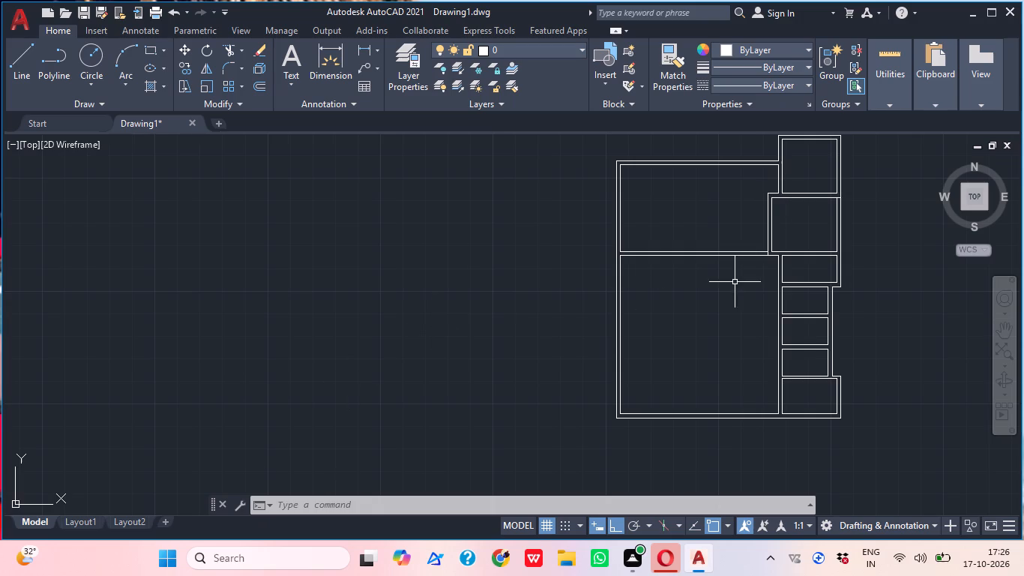
pyautogui.moveTo(734, 286); pyautogui.dragTo(728, 299, button='middle')
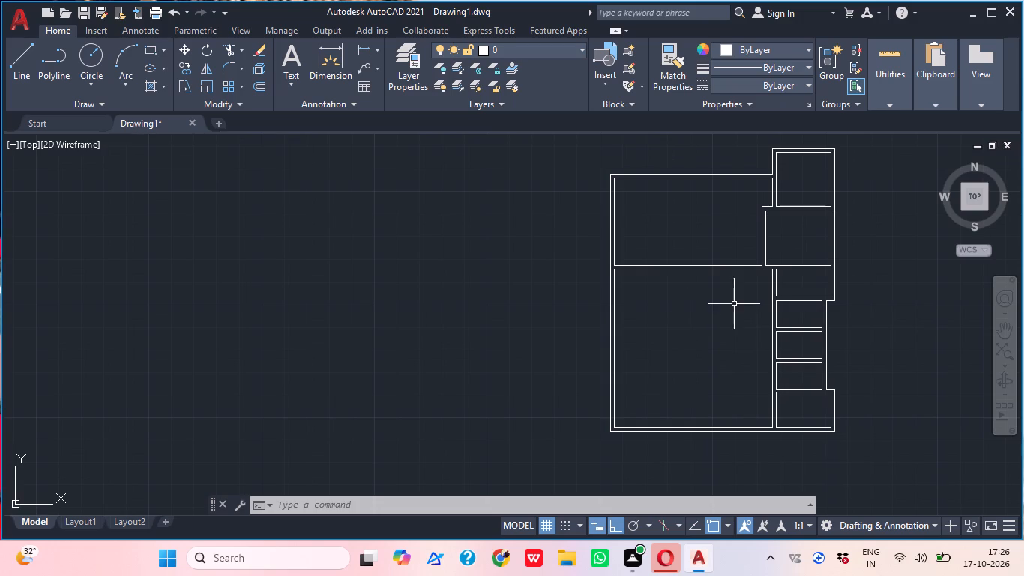
pyautogui.moveTo(734, 307); pyautogui.dragTo(729, 291, button='middle')
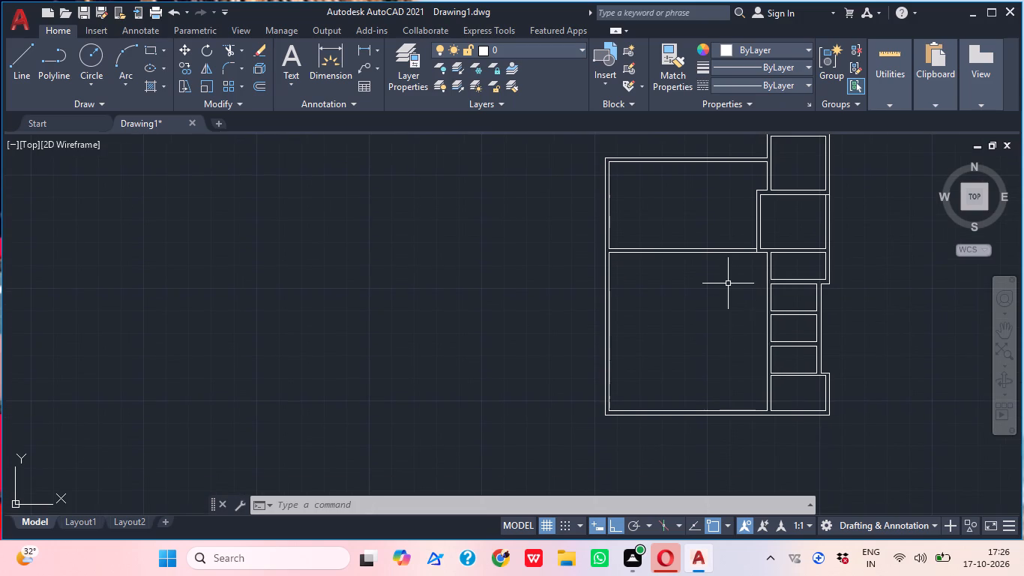
pyautogui.scroll(-1, 778, 244)
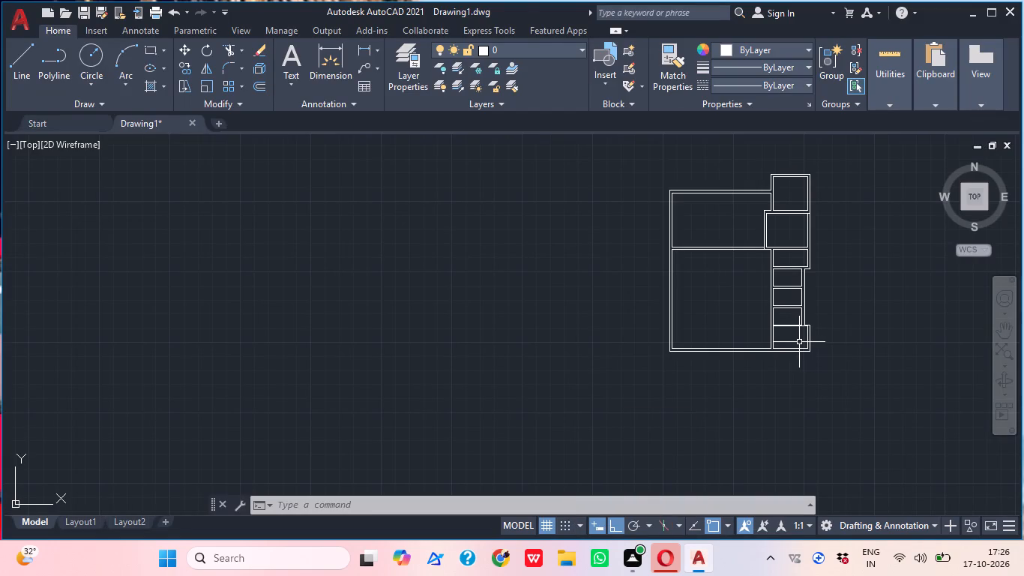
pyautogui.moveTo(801, 347); pyautogui.dragTo(819, 334, button='middle')
pyautogui.scroll(1, 795, 352)
pyautogui.moveTo(798, 352); pyautogui.dragTo(828, 343, button='middle')
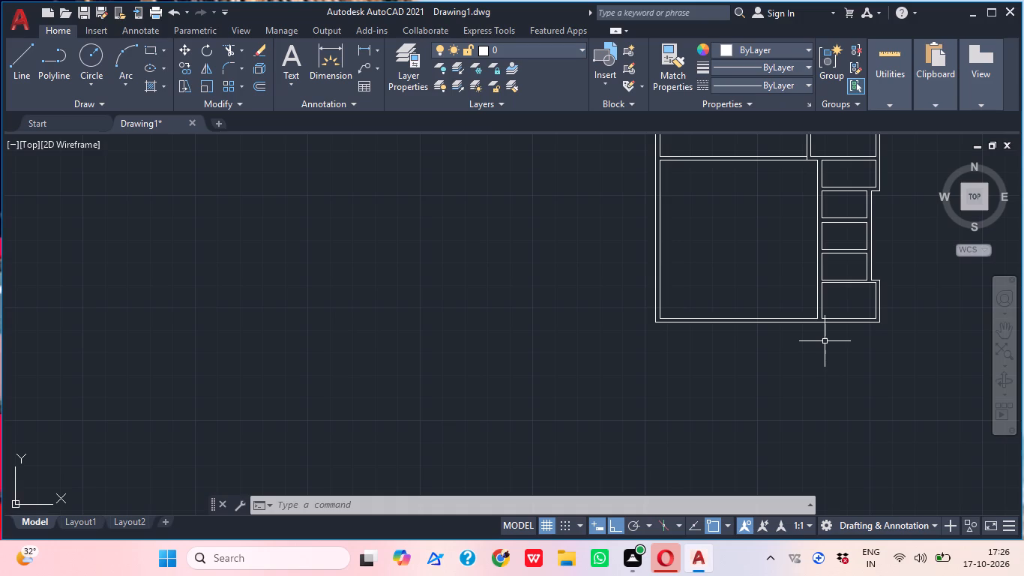
# Extend both top wall lines of the lowest east room west to the large lower room's east wall line.
pyautogui.scroll(2, 813, 256)
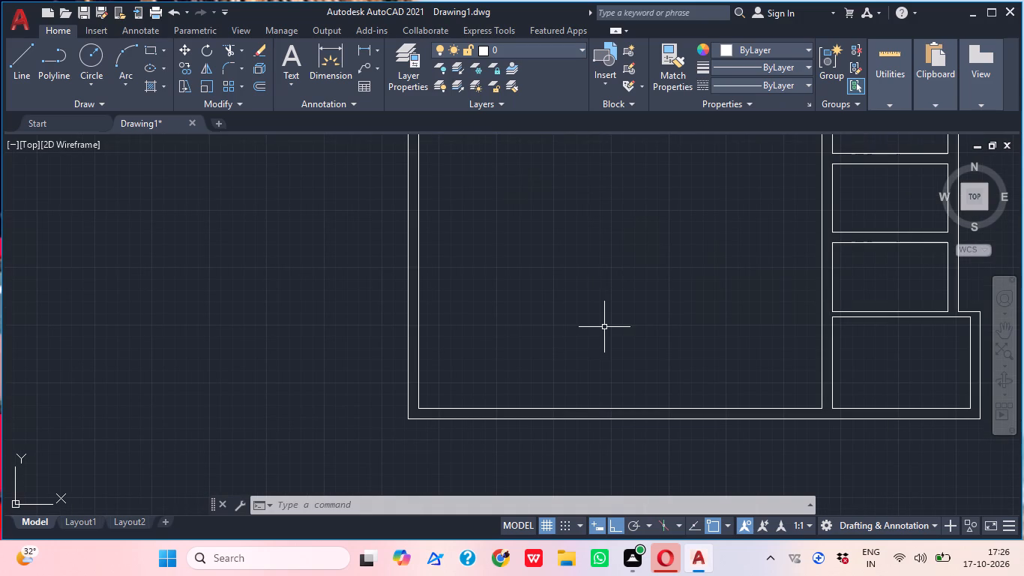
pyautogui.write('EX')
pyautogui.press('Return')
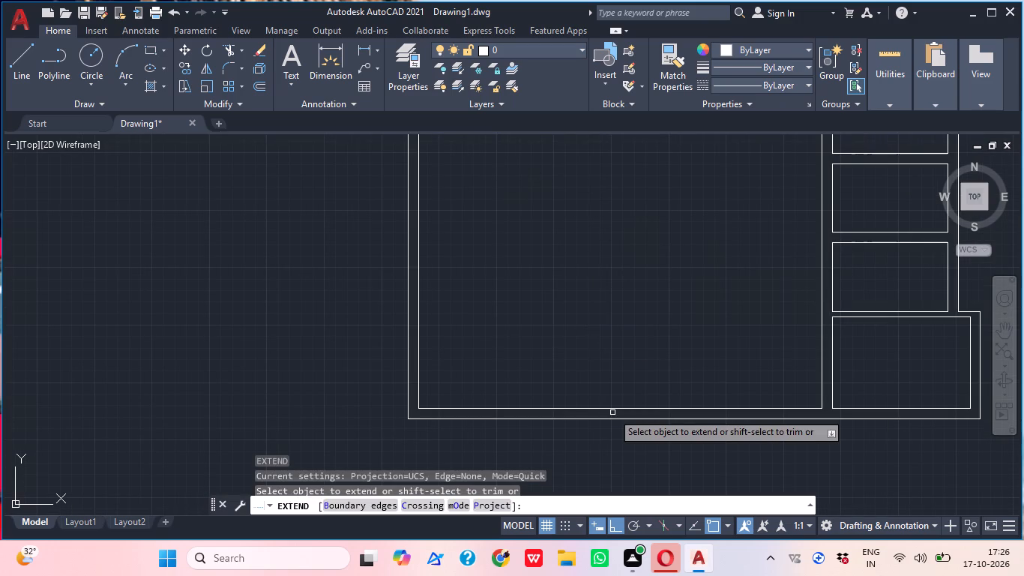
pyautogui.click(872, 334)
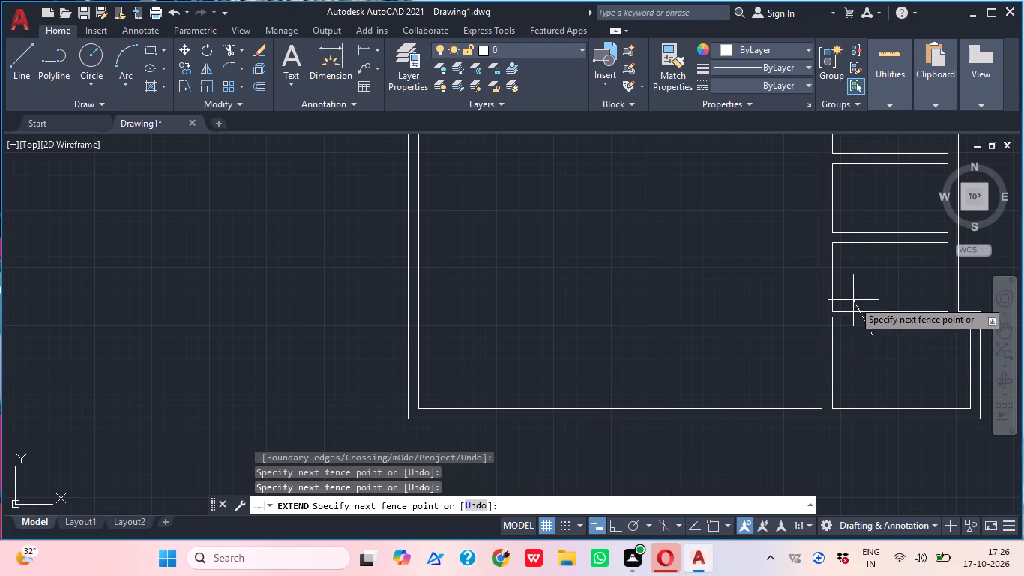
pyautogui.click(853, 300)
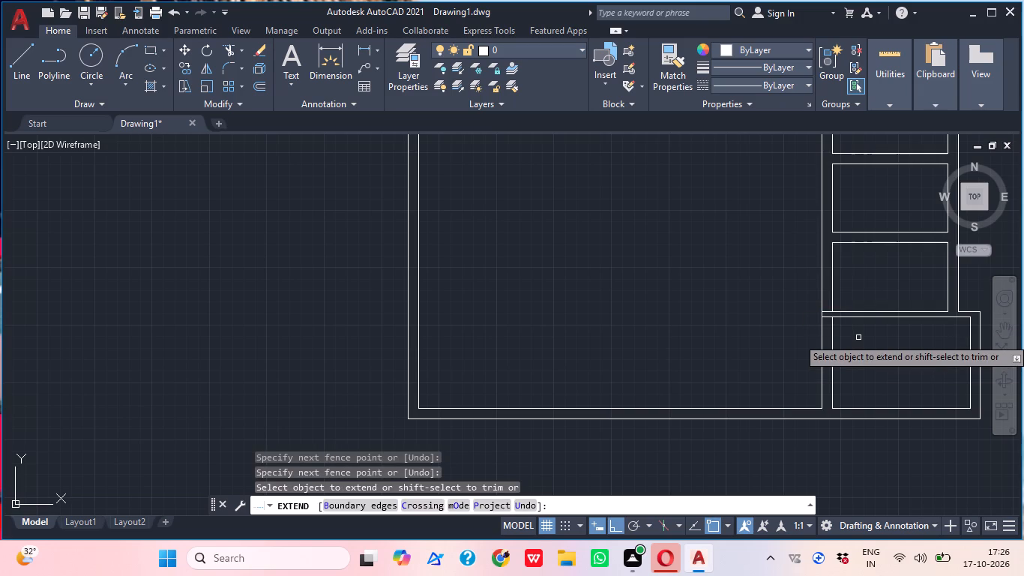
pyautogui.press('Escape')
# Trim away both lines of the wall between the large lower room and the lowest east room.
pyautogui.write('TR')
pyautogui.press('space')
pyautogui.moveTo(857, 340); pyautogui.dragTo(855, 359)
pyautogui.click(788, 376)
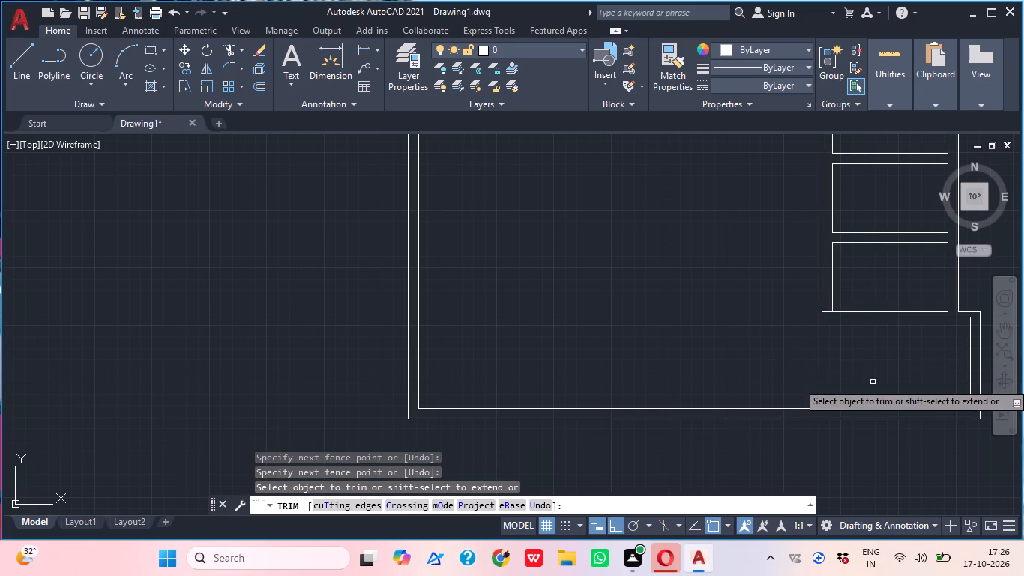
pyautogui.press('Escape')
# Extend the large lower room's bottom inner wall line east to close the gap left by the removed wall.
pyautogui.write('EX')
pyautogui.press('space')
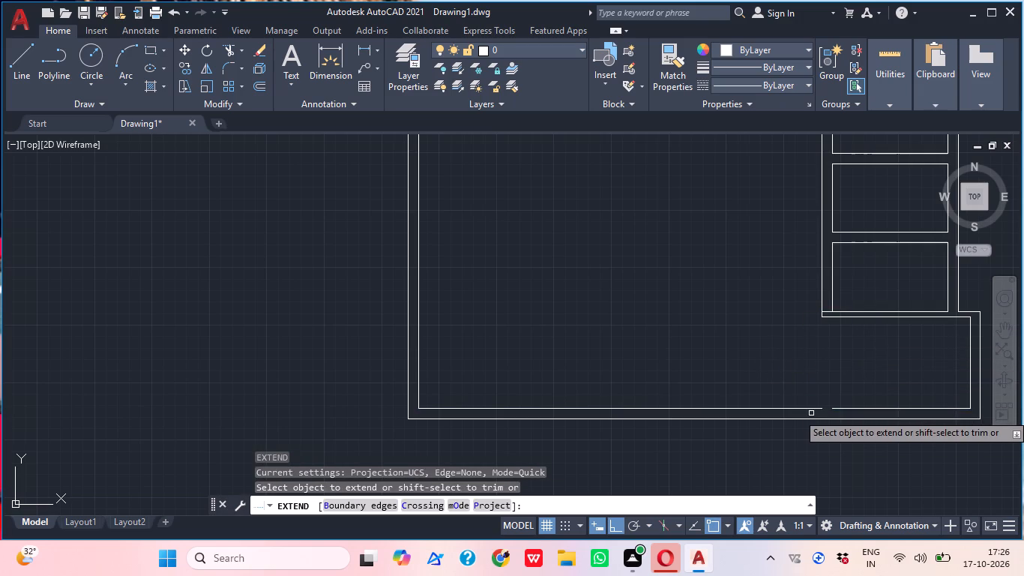
pyautogui.click(810, 408)
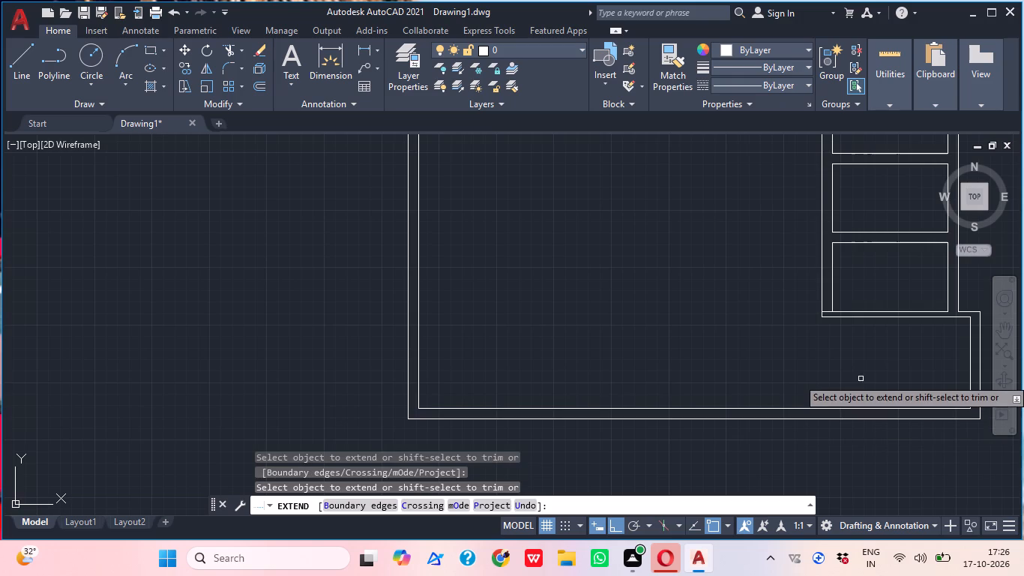
pyautogui.press('Escape')
# Offset the lowest east room's inner east wall line 15'9" to the west.
pyautogui.write('O')
pyautogui.press('space')
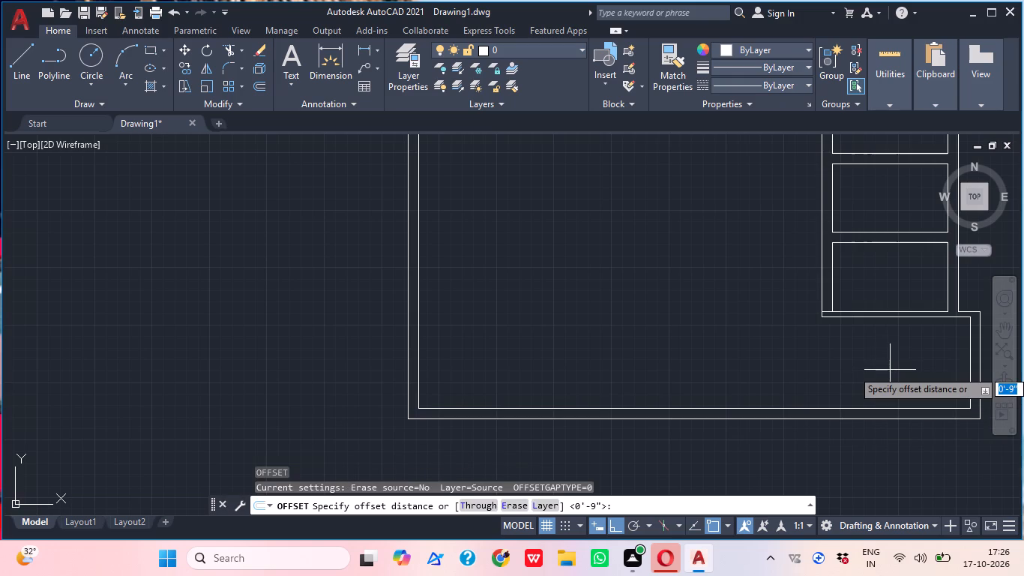
pyautogui.write("15'")
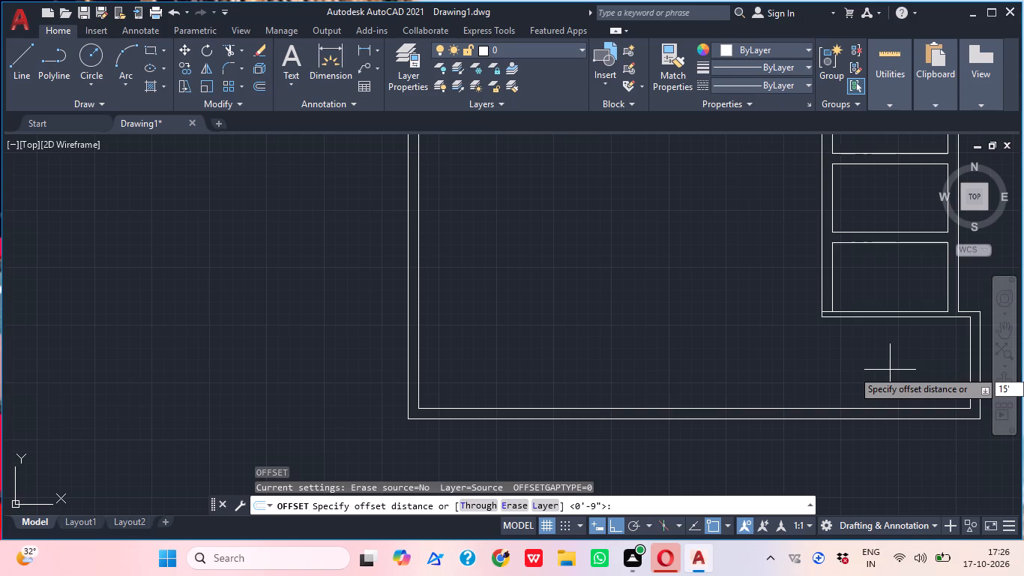
pyautogui.write('9"')
pyautogui.press('Return')
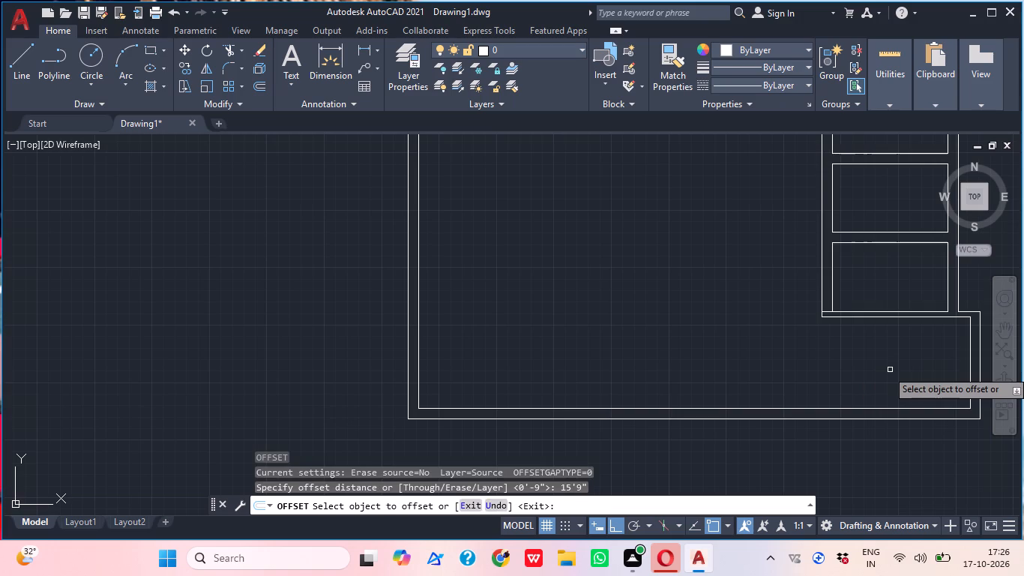
pyautogui.scroll(1, 949, 363)
pyautogui.scroll(-1, 945, 355)
pyautogui.moveTo(945, 355); pyautogui.dragTo(894, 306, button='middle')
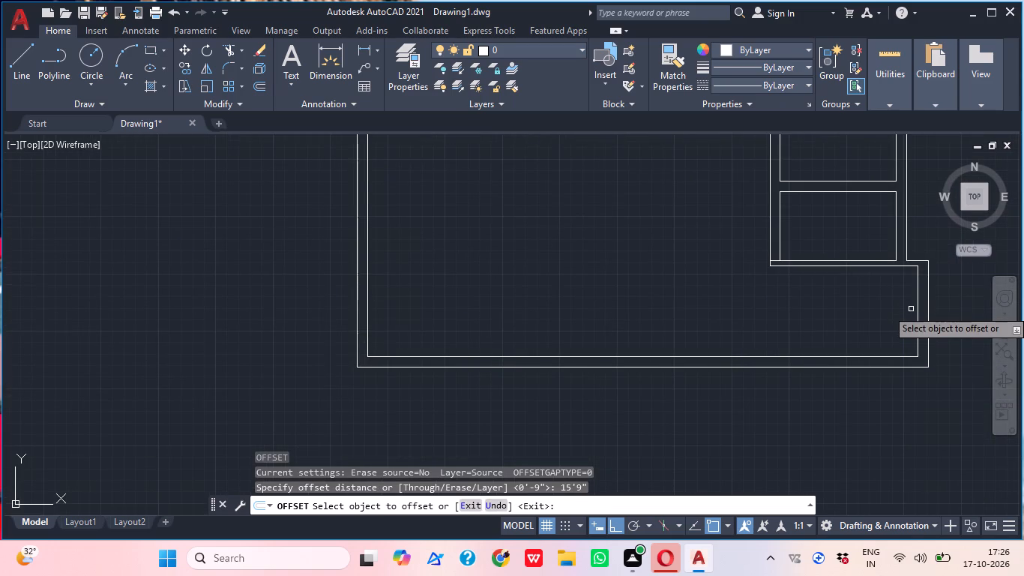
pyautogui.click(918, 307)
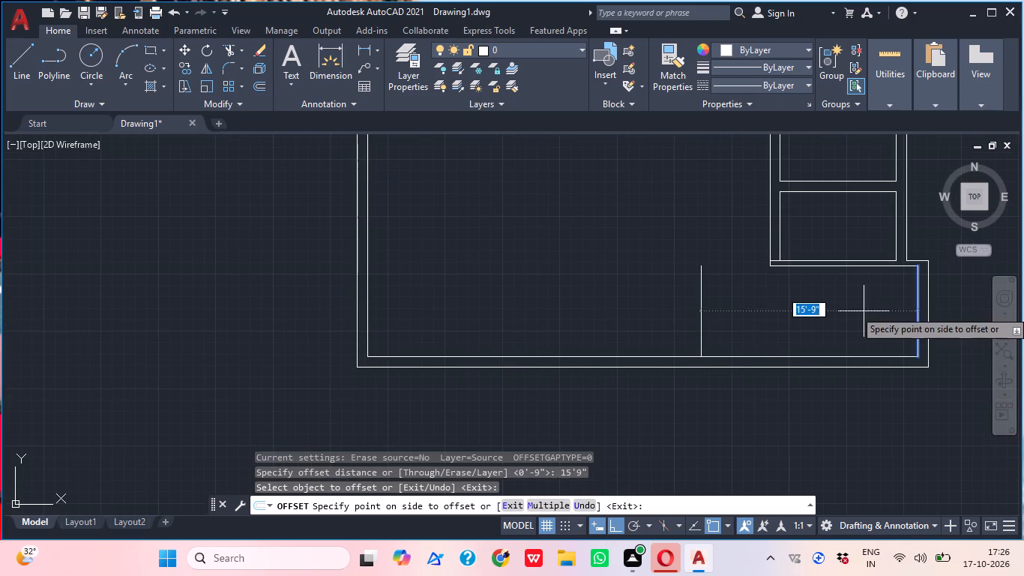
pyautogui.click(778, 325)
pyautogui.press('space')
# Offset the new vertical line 9" to the west to form the lowest room's new west wall.
pyautogui.press('space')
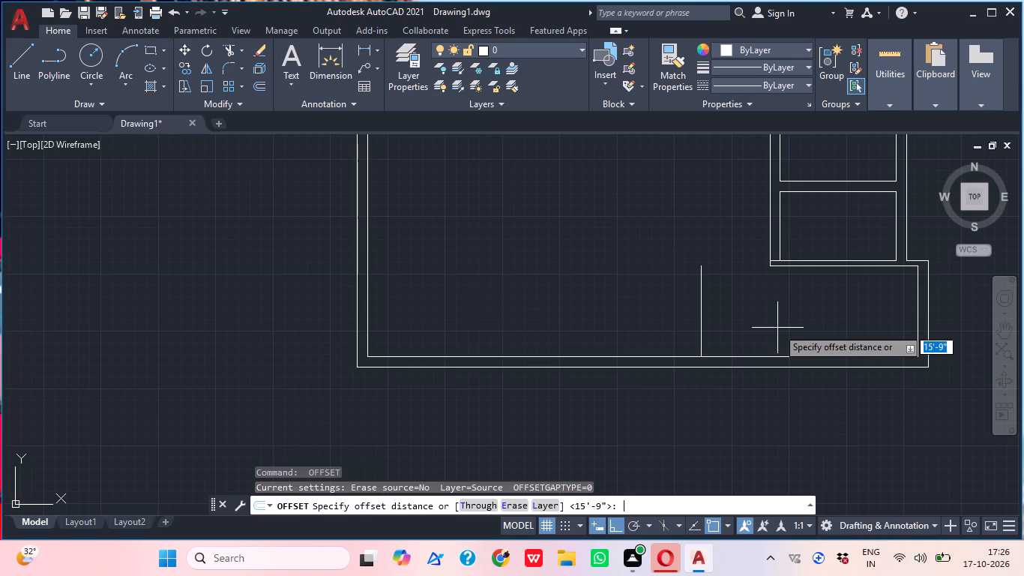
pyautogui.write('9"')
pyautogui.press('Return')
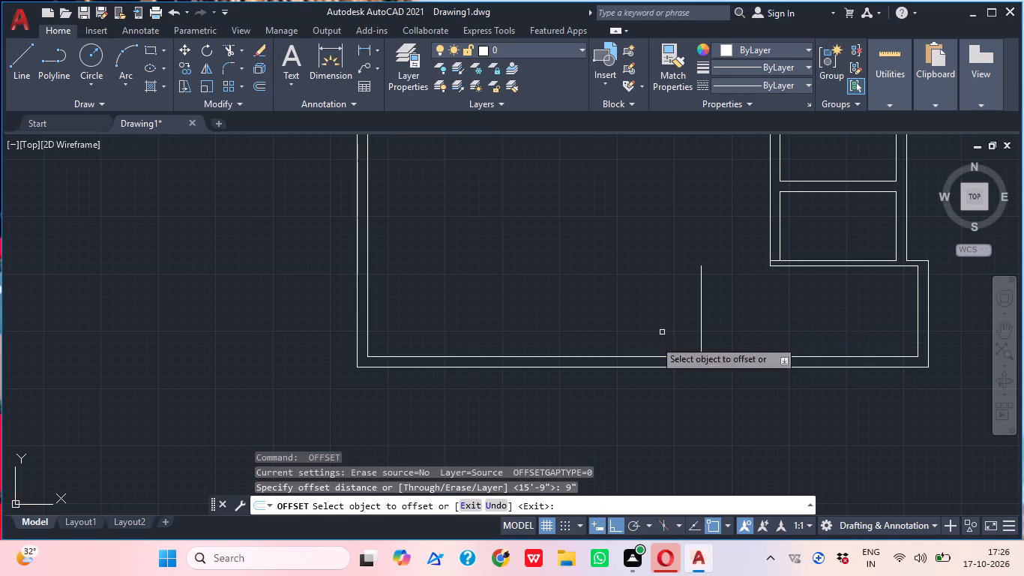
pyautogui.click(699, 305)
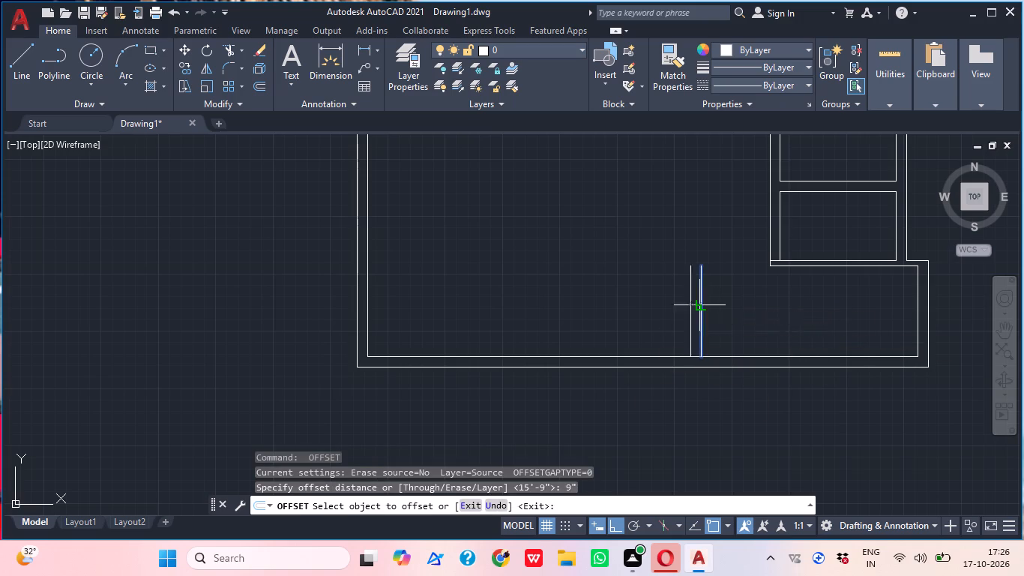
pyautogui.click(639, 310)
pyautogui.moveTo(740, 283); pyautogui.dragTo(775, 285, button='middle')
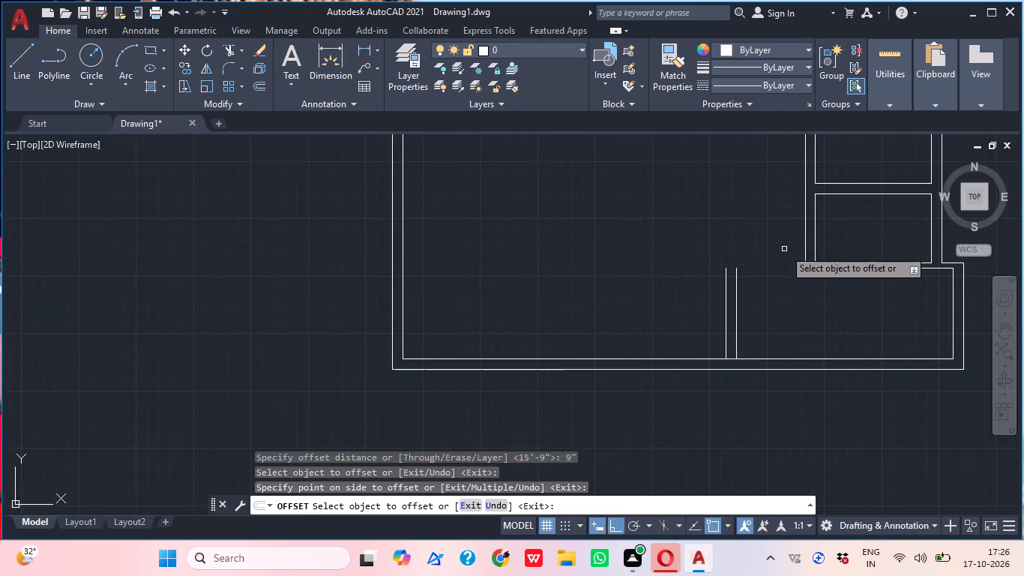
pyautogui.press('Escape')
# Extend the lowest room's top wall lines west, and the new wall's outer line up to meet the upper one.
pyautogui.press('e')
pyautogui.write('X')
pyautogui.press('space')
pyautogui.click(879, 277)
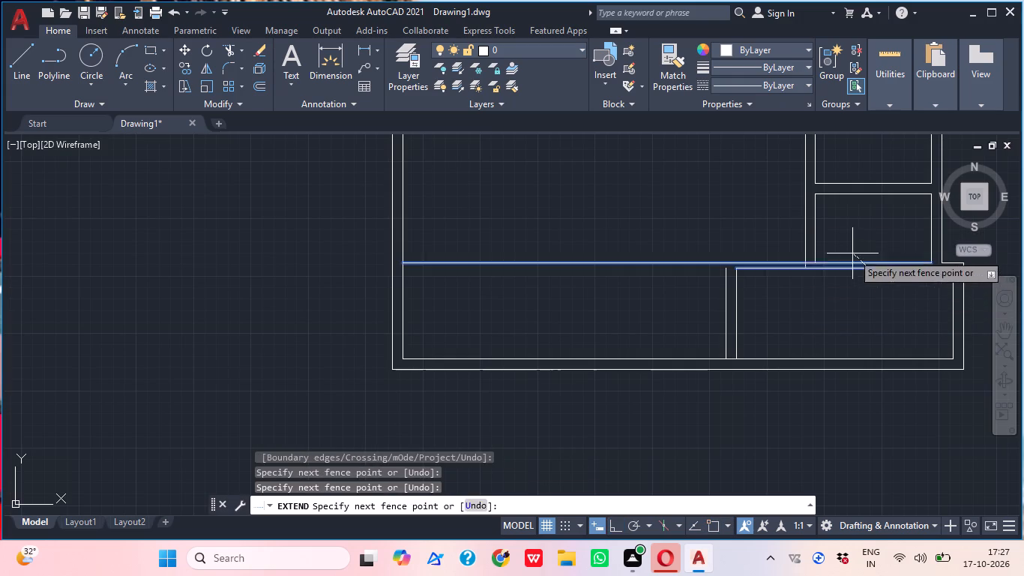
pyautogui.click(852, 253)
pyautogui.click(728, 283)
pyautogui.press('Escape')
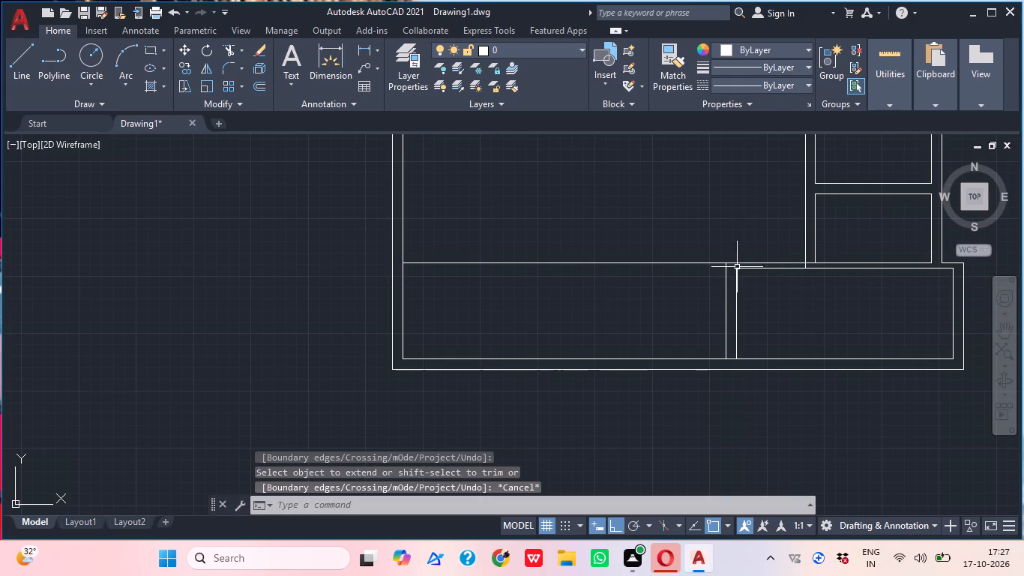
# Trim the top wall line west of the new wall and the overlapping segments where the column's west wall meets the lowest room.
pyautogui.press('t')
pyautogui.press('r')
pyautogui.press('space')
pyautogui.click(705, 258)
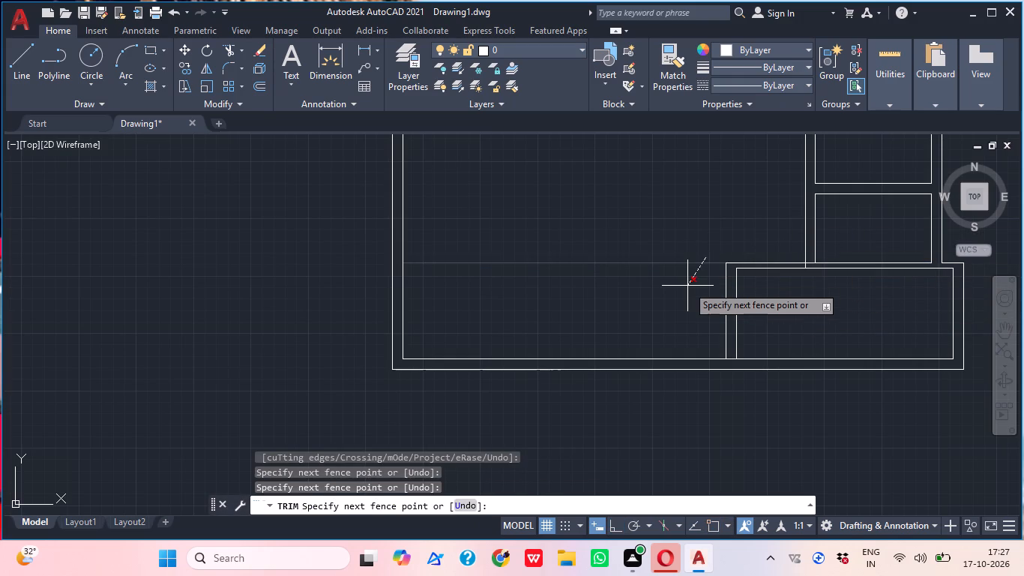
pyautogui.click(687, 277)
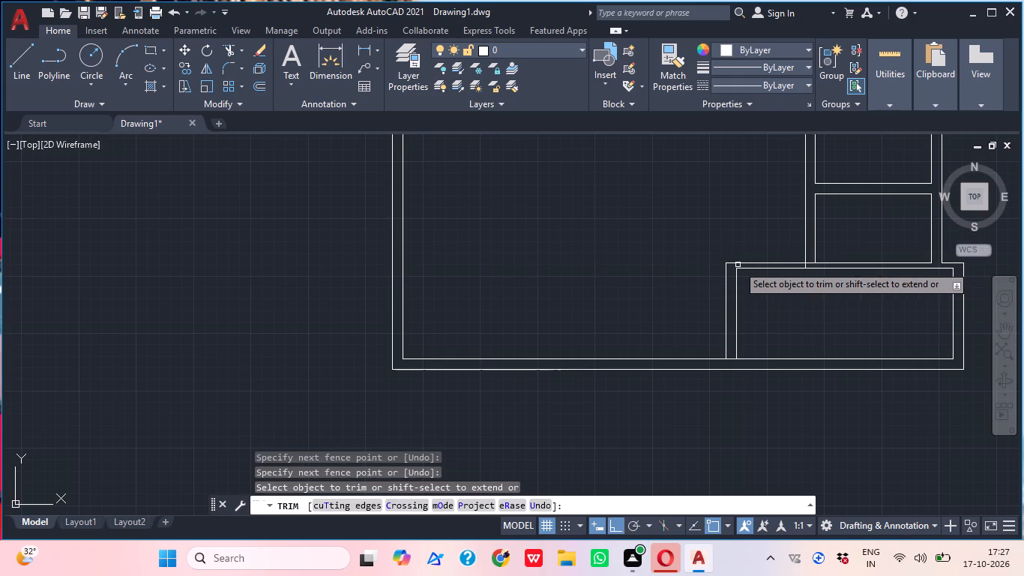
pyautogui.scroll(2, 746, 277)
pyautogui.scroll(1, 877, 248)
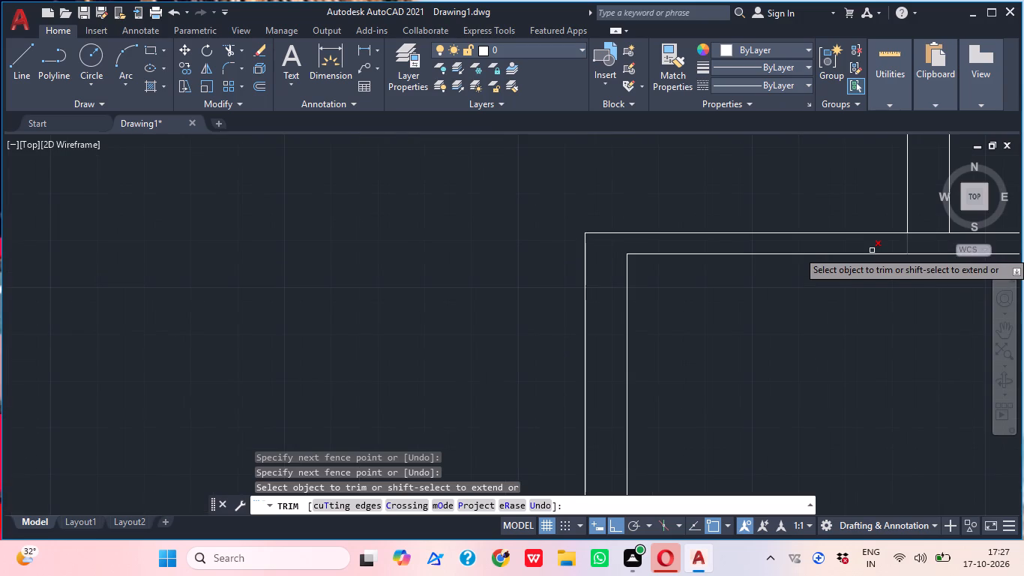
pyautogui.click(878, 247)
pyautogui.click(926, 238)
pyautogui.click(926, 229)
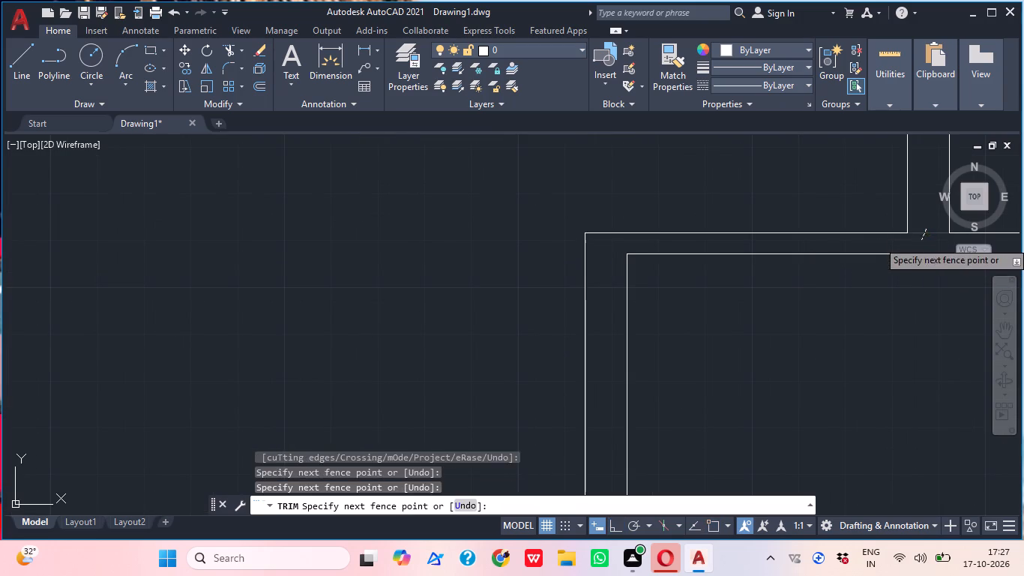
pyautogui.click(921, 241)
pyautogui.press('Escape')
# Trim the bottom inner wall line between the two lines of the lowest room's new west wall.
pyautogui.scroll(-3, 926, 232)
pyautogui.moveTo(838, 268); pyautogui.dragTo(879, 278, button='middle')
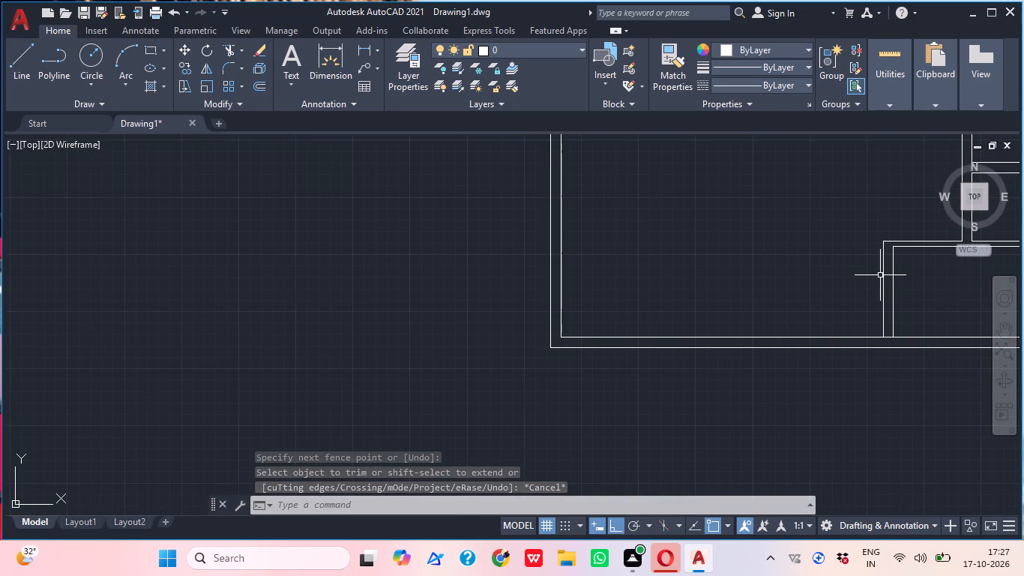
pyautogui.press('space')
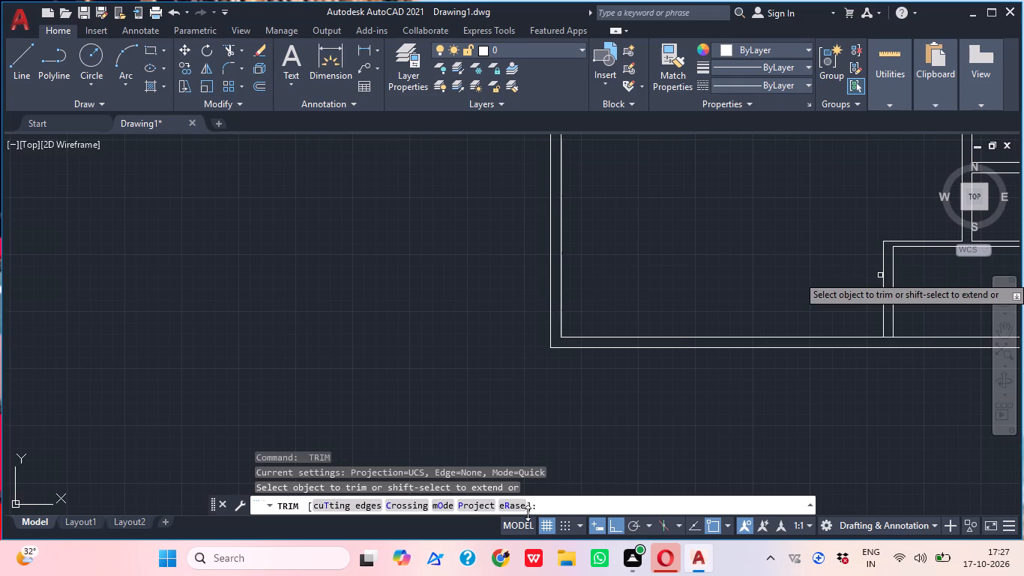
pyautogui.scroll(1, 953, 313)
pyautogui.scroll(3, 849, 340)
pyautogui.click(829, 387)
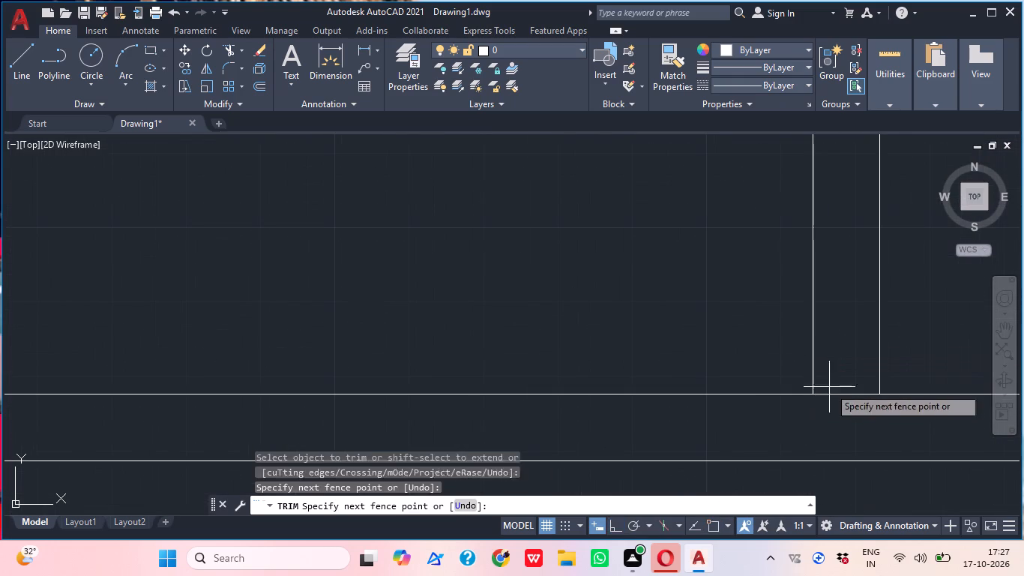
pyautogui.click(827, 411)
pyautogui.rightClick(850, 361)
pyautogui.click(914, 166)
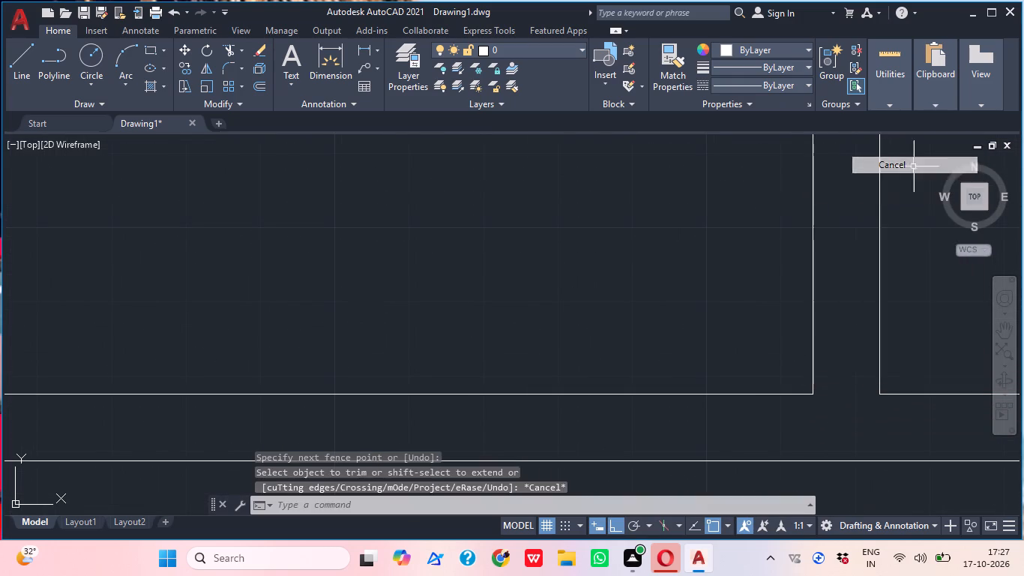
# Examine the overall floor plan and the reworked lowest east room with its wall junctions.
pyautogui.scroll(-4, 863, 196)
pyautogui.moveTo(873, 238); pyautogui.dragTo(839, 343, button='middle')
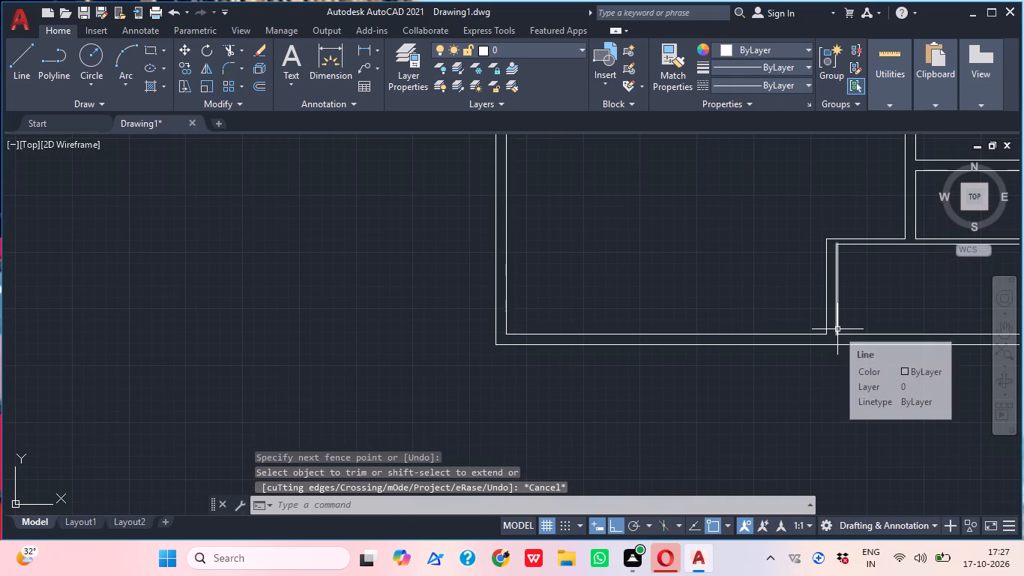
pyautogui.scroll(-1, 837, 329)
pyautogui.moveTo(826, 332); pyautogui.dragTo(819, 335, button='middle')
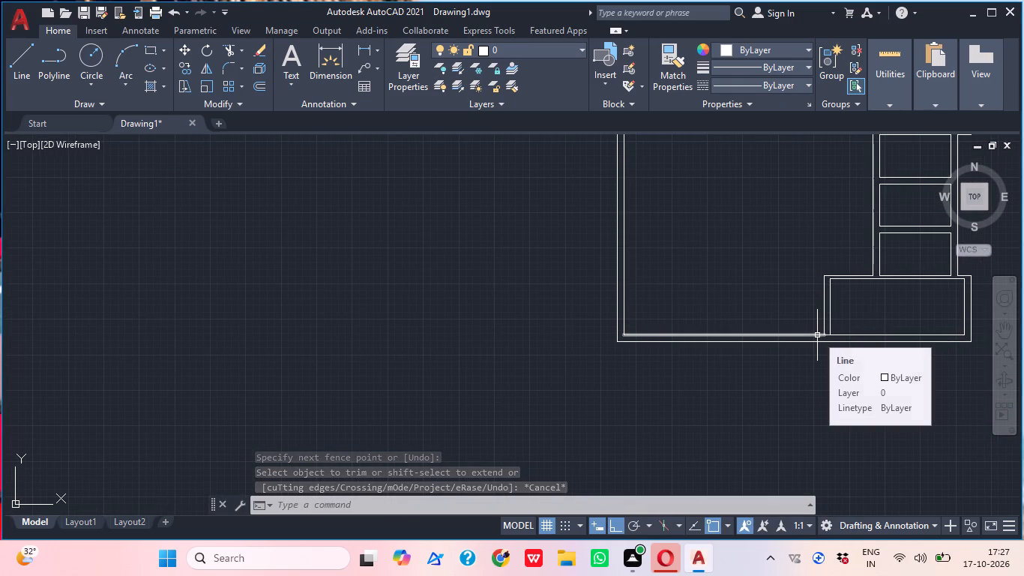
pyautogui.middleClick(798, 339)
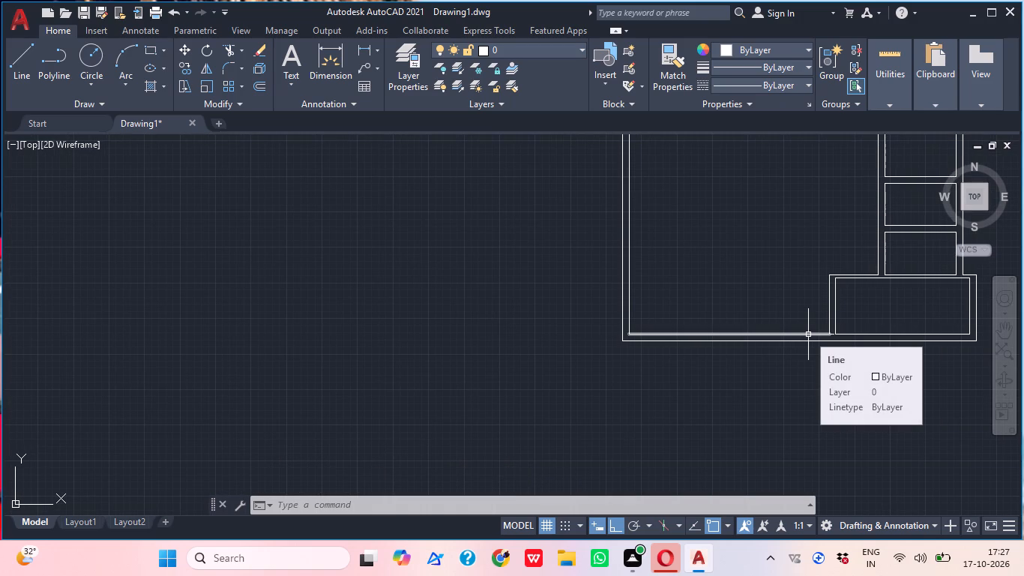
pyautogui.moveTo(852, 333); pyautogui.dragTo(872, 333, button='middle')
pyautogui.moveTo(870, 325); pyautogui.dragTo(826, 361, button='middle')
pyautogui.scroll(-2, 819, 362)
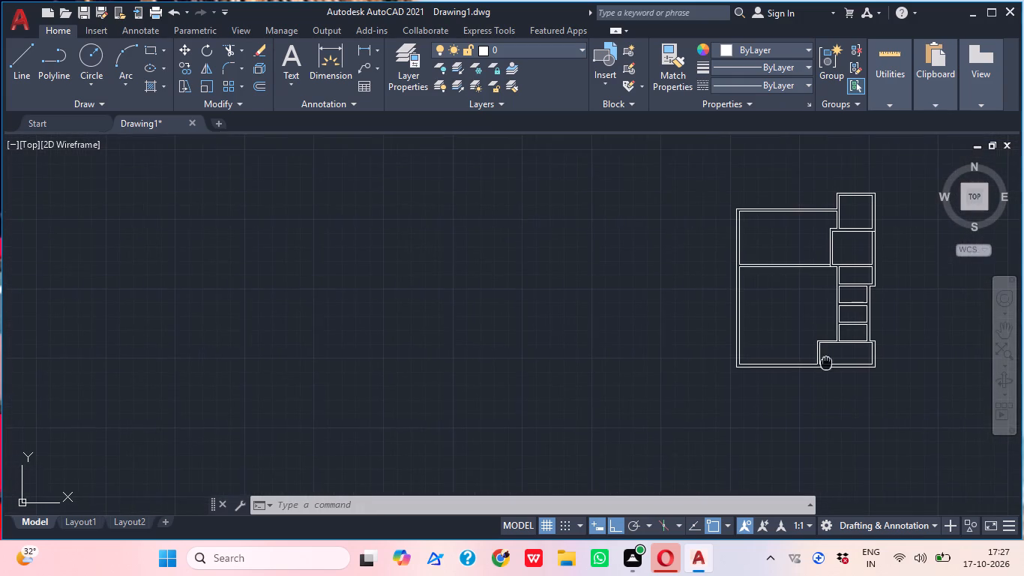
pyautogui.moveTo(826, 361); pyautogui.dragTo(828, 359, button='middle')
pyautogui.moveTo(834, 309); pyautogui.dragTo(798, 318, button='middle')
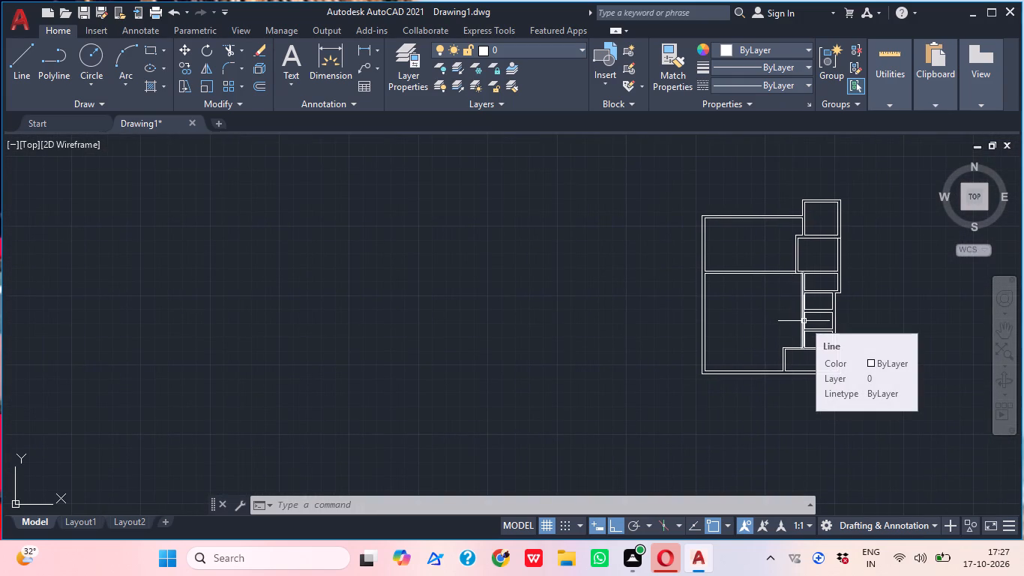
pyautogui.moveTo(785, 331); pyautogui.dragTo(757, 339, button='middle')
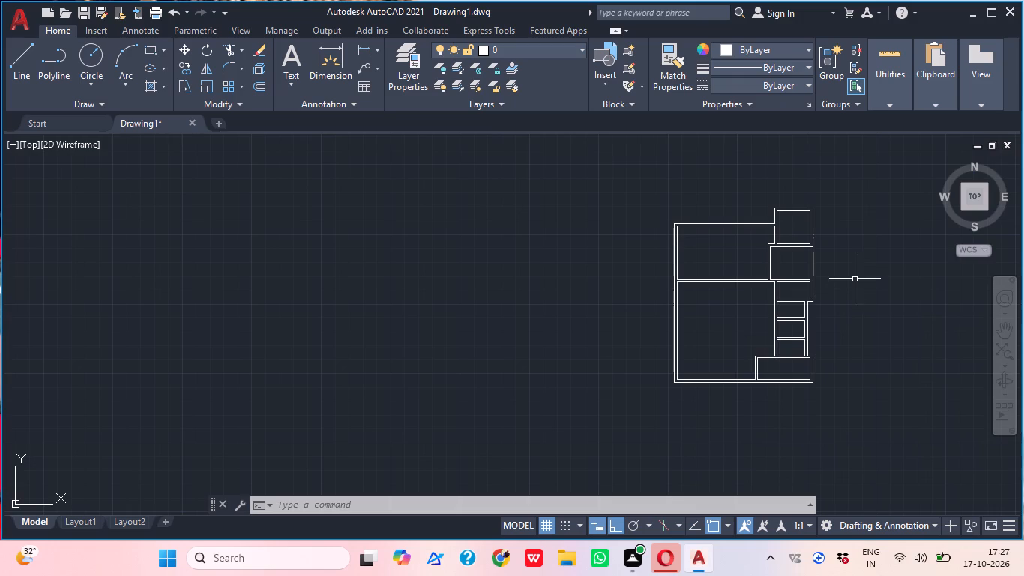
pyautogui.scroll(2, 817, 318)
pyautogui.moveTo(816, 322); pyautogui.dragTo(883, 271, button='middle')
pyautogui.moveTo(780, 415); pyautogui.dragTo(853, 395, button='middle')
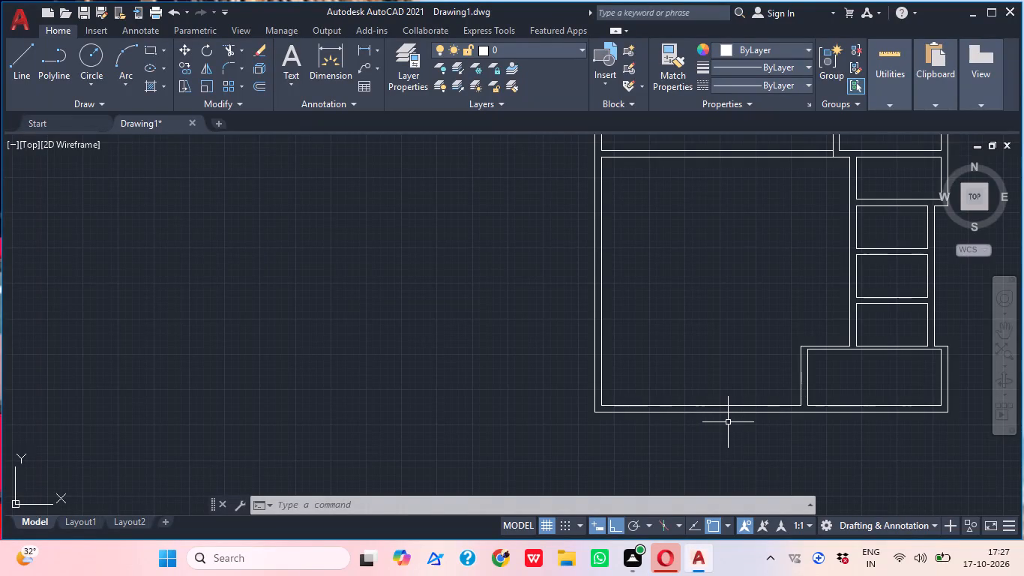
pyautogui.moveTo(732, 386); pyautogui.dragTo(711, 387, button='middle')
pyautogui.scroll(1, 804, 351)
pyautogui.moveTo(807, 360); pyautogui.dragTo(722, 403, button='middle')
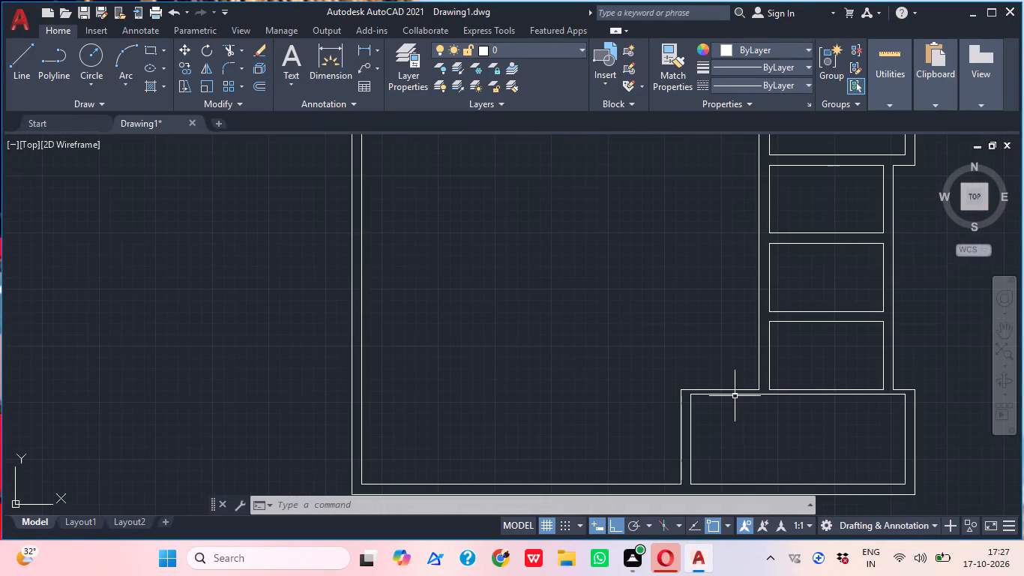
pyautogui.moveTo(781, 385); pyautogui.dragTo(804, 334, button='middle')
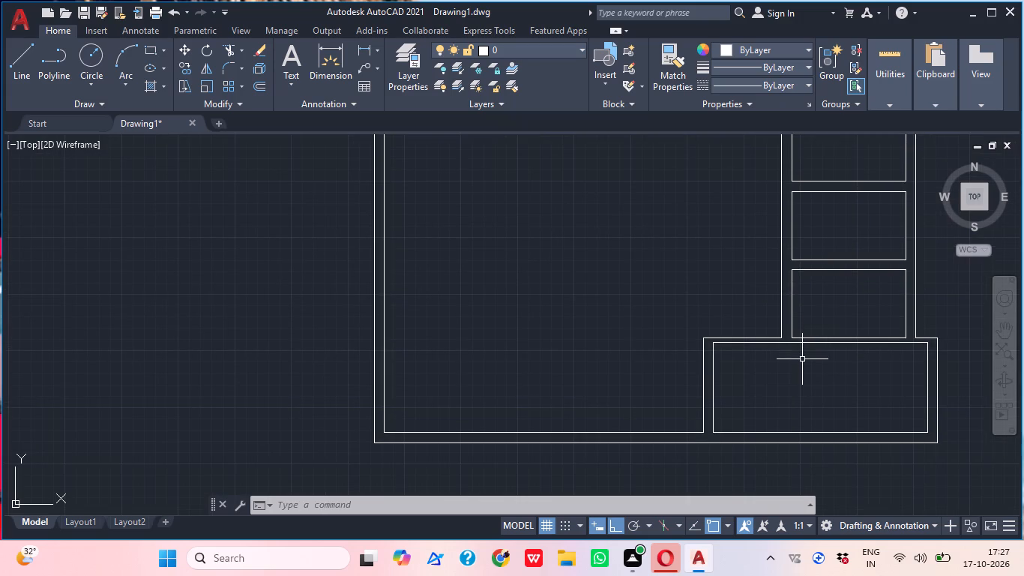
# Examine the east column of rooms from the widened lowest room to the topmost one, and the overall floor plan.
pyautogui.middleClick(802, 359)
pyautogui.scroll(-1, 802, 359)
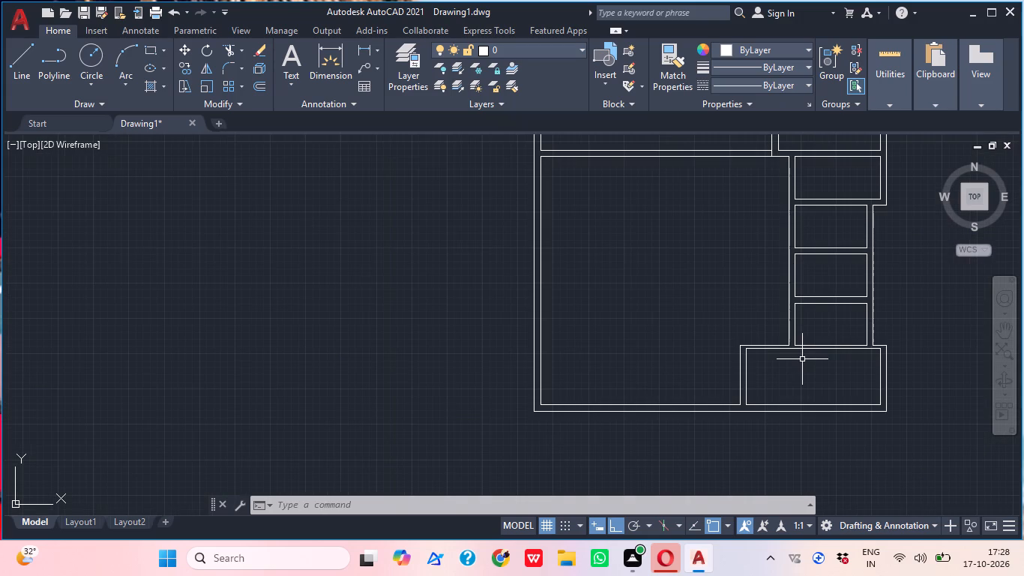
pyautogui.moveTo(797, 372); pyautogui.dragTo(795, 405, button='middle')
pyautogui.moveTo(801, 376); pyautogui.dragTo(769, 442, button='middle')
pyautogui.moveTo(807, 378); pyautogui.dragTo(810, 426, button='middle')
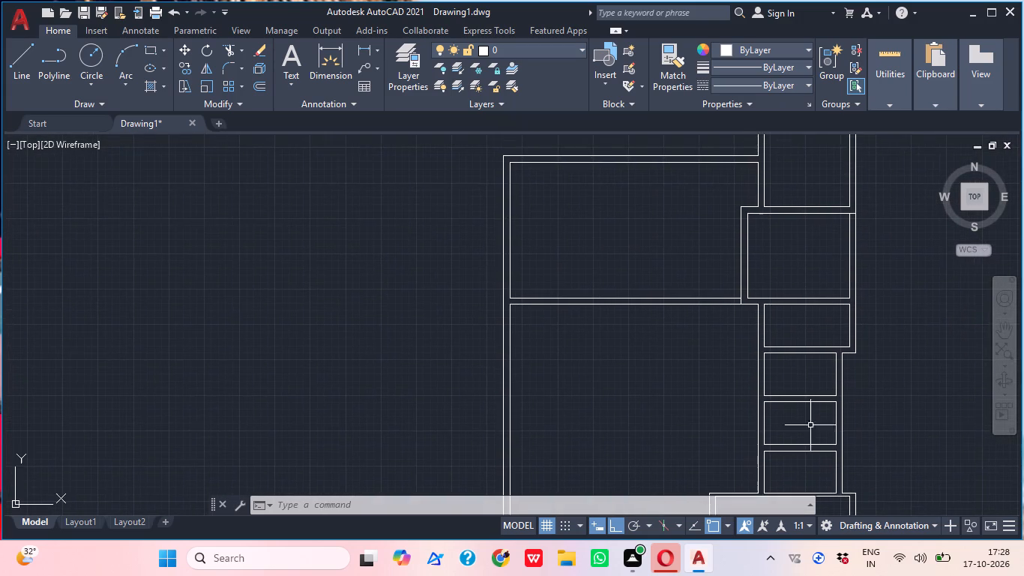
pyautogui.moveTo(821, 378); pyautogui.dragTo(816, 404, button='middle')
pyautogui.moveTo(804, 361); pyautogui.dragTo(818, 418, button='middle')
pyautogui.moveTo(823, 334); pyautogui.dragTo(851, 387, button='middle')
pyautogui.moveTo(827, 272); pyautogui.dragTo(828, 277, button='middle')
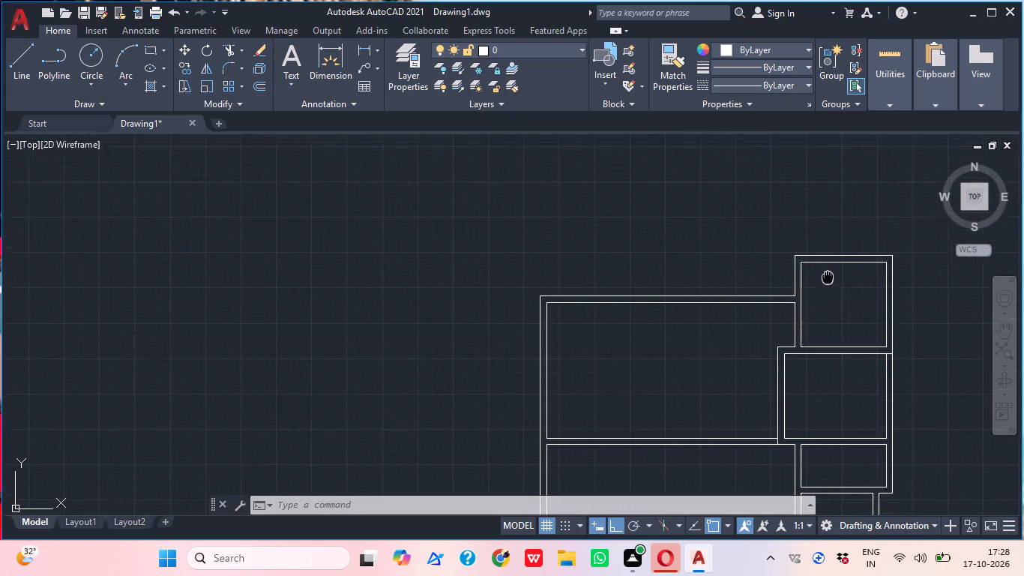
pyautogui.moveTo(828, 277); pyautogui.dragTo(836, 332, button='middle')
pyautogui.moveTo(744, 408); pyautogui.dragTo(779, 303, button='middle')
pyautogui.moveTo(813, 420); pyautogui.dragTo(717, 262, button='middle')
pyautogui.moveTo(765, 301); pyautogui.dragTo(766, 279, button='middle')
pyautogui.middleClick(770, 243)
pyautogui.middleClick(782, 337)
pyautogui.moveTo(791, 395); pyautogui.dragTo(797, 411, button='middle')
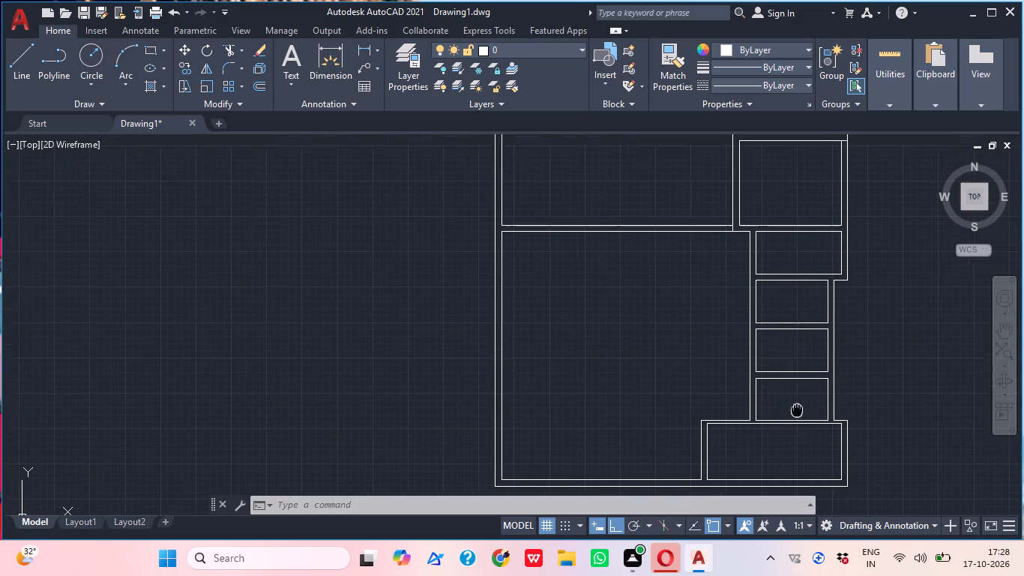
pyautogui.moveTo(797, 411); pyautogui.dragTo(793, 416, button='middle')
pyautogui.moveTo(750, 478); pyautogui.dragTo(757, 463, button='middle')
pyautogui.moveTo(660, 440); pyautogui.dragTo(703, 413, button='middle')
pyautogui.moveTo(672, 343); pyautogui.dragTo(678, 349, button='middle')
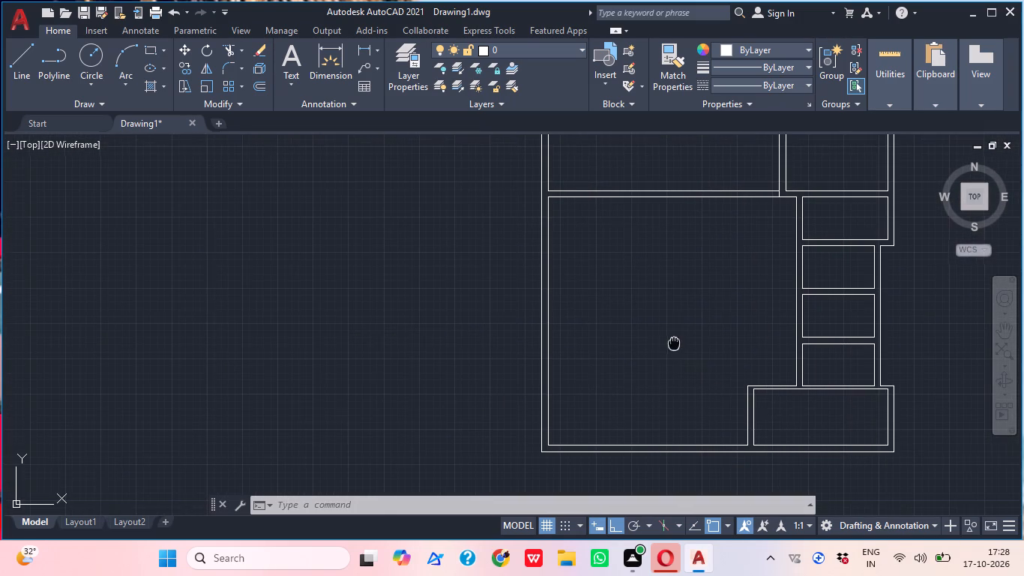
pyautogui.moveTo(678, 349); pyautogui.dragTo(748, 409, button='middle')
pyautogui.scroll(-1, 748, 349)
pyautogui.moveTo(744, 283); pyautogui.dragTo(739, 375, button='middle')
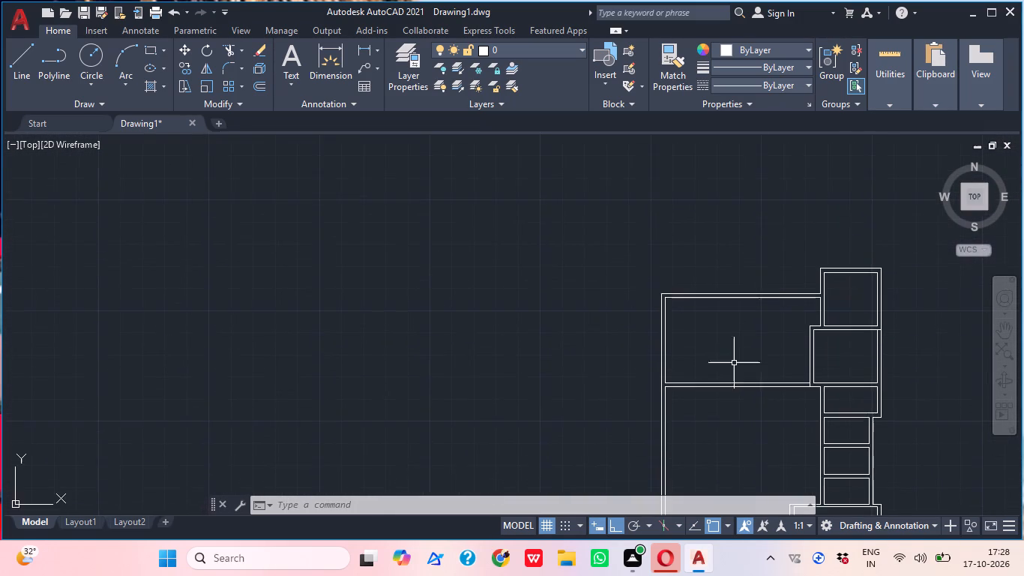
pyautogui.scroll(-3, 723, 340)
pyautogui.scroll(4, 730, 346)
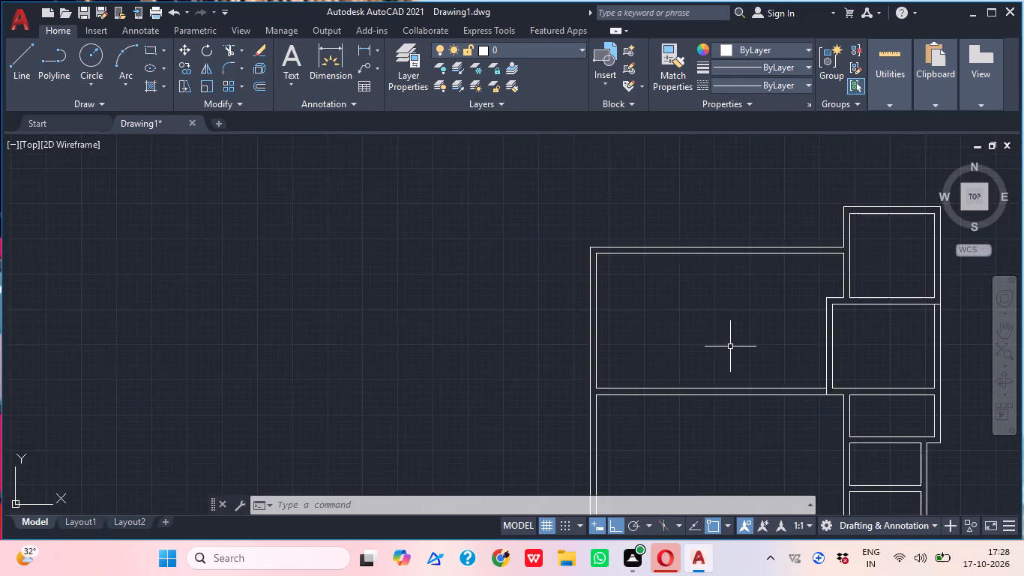
pyautogui.moveTo(730, 346); pyautogui.dragTo(729, 294, button='middle')
pyautogui.scroll(-1, 730, 346)
pyautogui.moveTo(722, 400); pyautogui.dragTo(706, 373, button='middle')
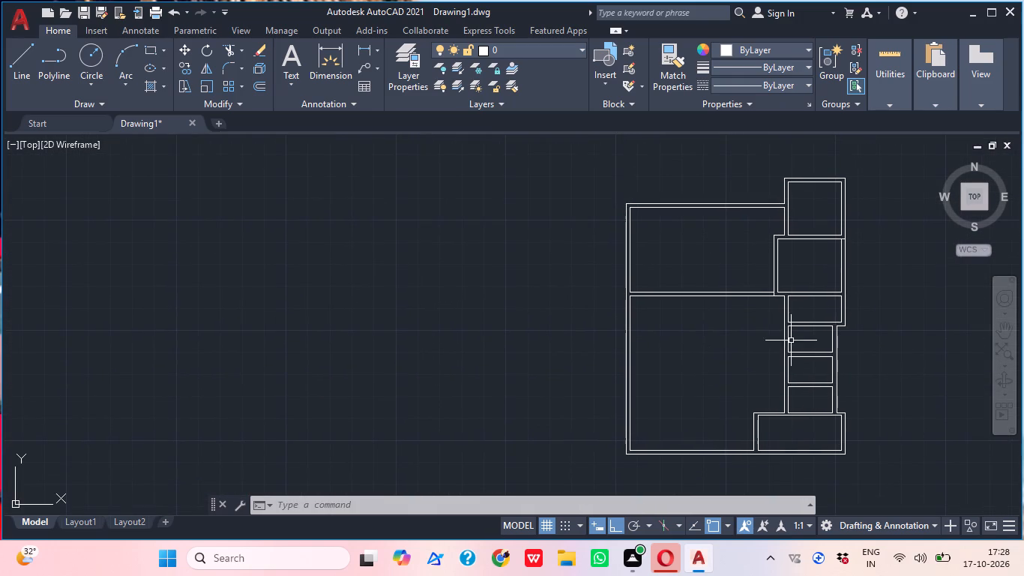
pyautogui.moveTo(806, 337); pyautogui.dragTo(806, 327, button='middle')
pyautogui.moveTo(809, 299); pyautogui.dragTo(814, 286, button='middle')
pyautogui.moveTo(810, 253); pyautogui.dragTo(810, 302, button='middle')
pyautogui.moveTo(740, 274); pyautogui.dragTo(748, 273, button='middle')
pyautogui.middleClick(828, 235)
pyautogui.scroll(-1, 752, 352)
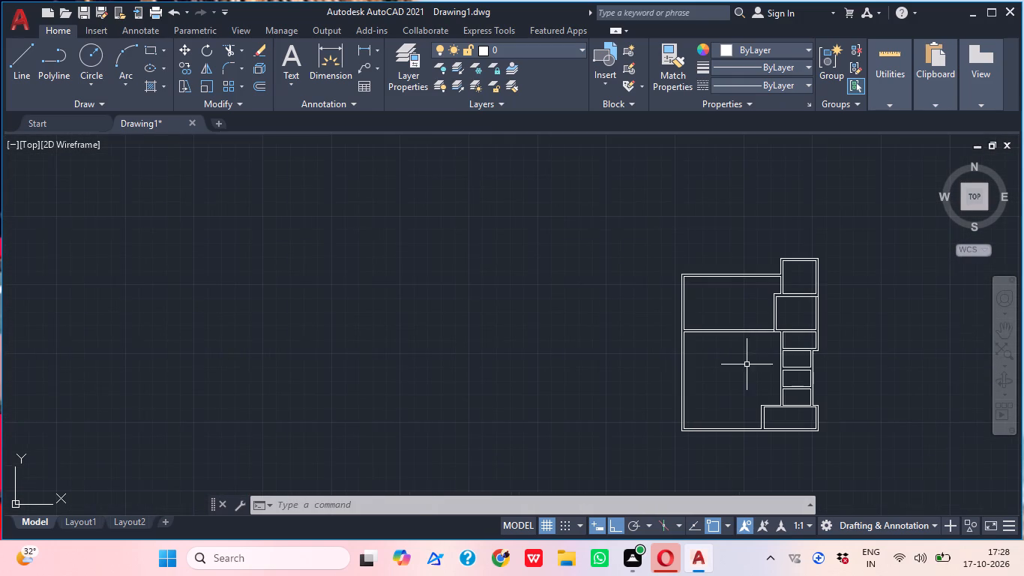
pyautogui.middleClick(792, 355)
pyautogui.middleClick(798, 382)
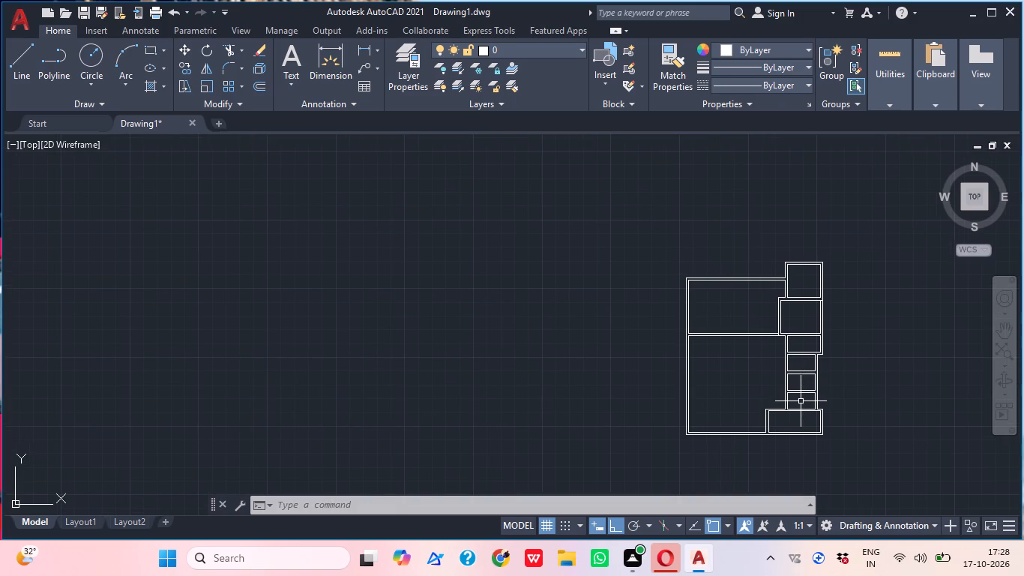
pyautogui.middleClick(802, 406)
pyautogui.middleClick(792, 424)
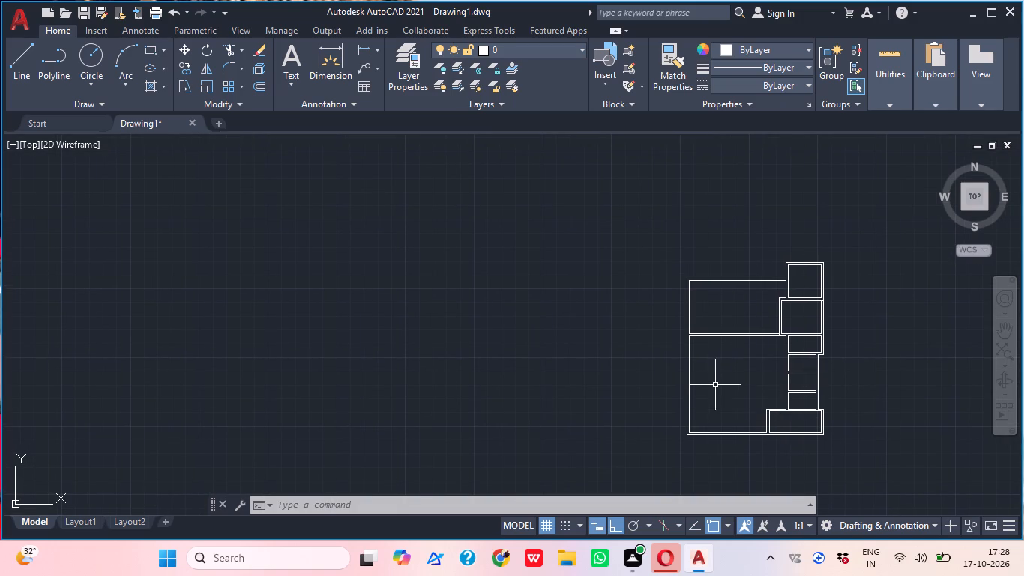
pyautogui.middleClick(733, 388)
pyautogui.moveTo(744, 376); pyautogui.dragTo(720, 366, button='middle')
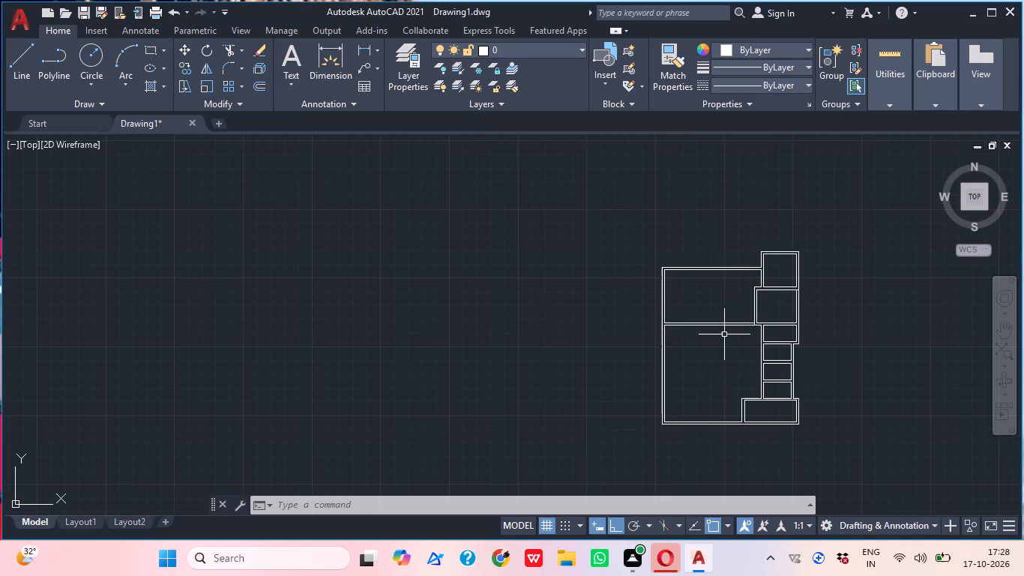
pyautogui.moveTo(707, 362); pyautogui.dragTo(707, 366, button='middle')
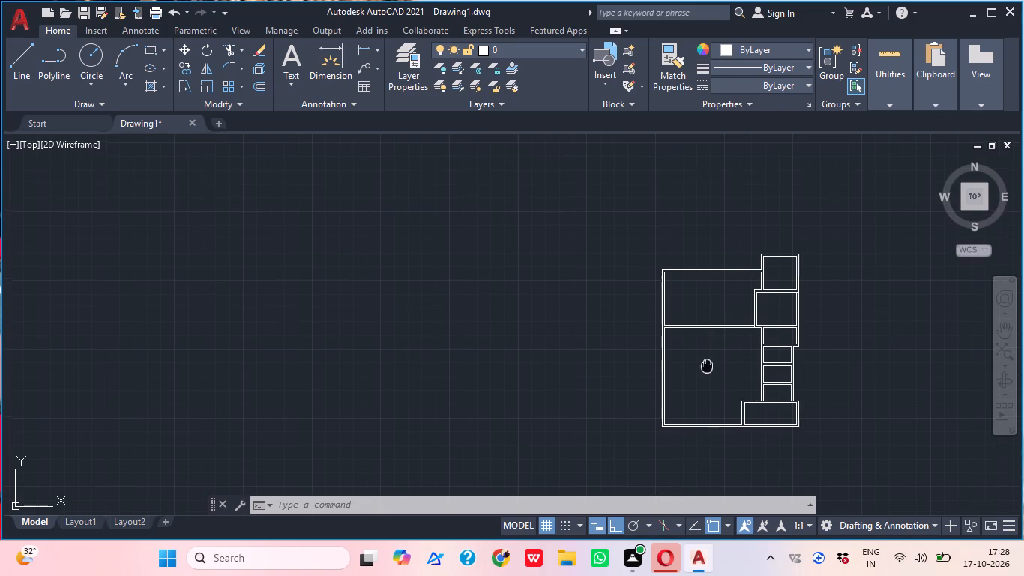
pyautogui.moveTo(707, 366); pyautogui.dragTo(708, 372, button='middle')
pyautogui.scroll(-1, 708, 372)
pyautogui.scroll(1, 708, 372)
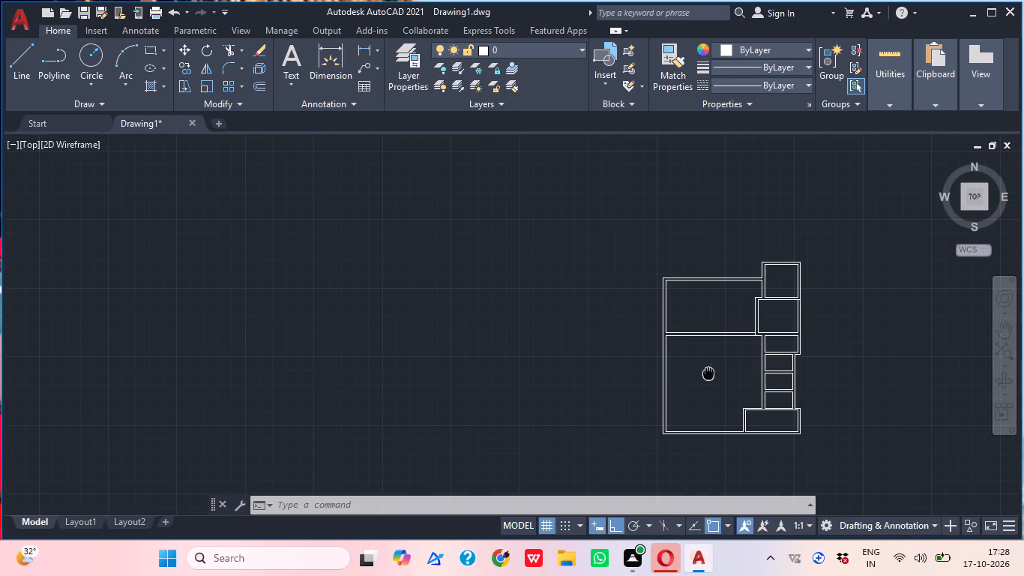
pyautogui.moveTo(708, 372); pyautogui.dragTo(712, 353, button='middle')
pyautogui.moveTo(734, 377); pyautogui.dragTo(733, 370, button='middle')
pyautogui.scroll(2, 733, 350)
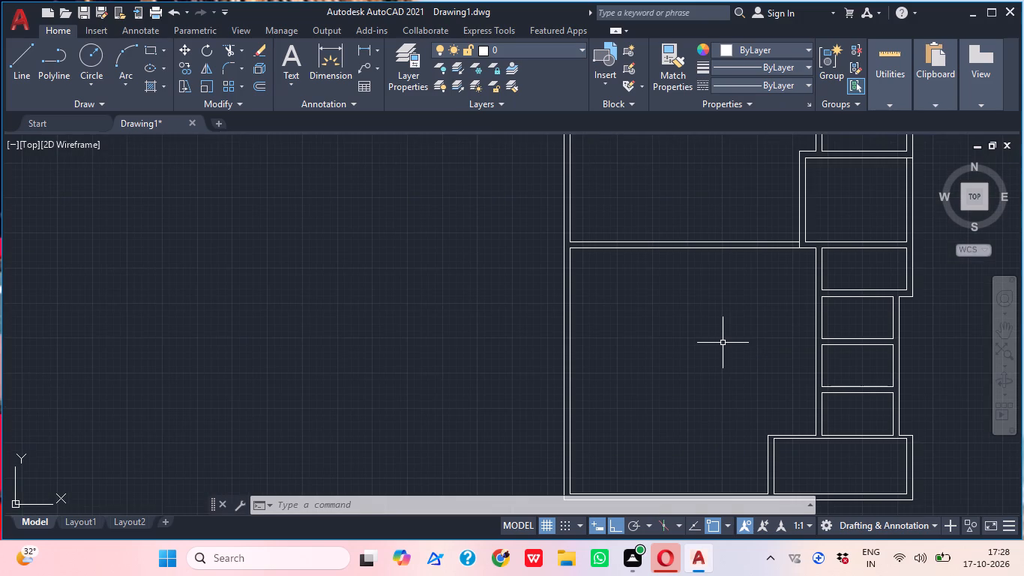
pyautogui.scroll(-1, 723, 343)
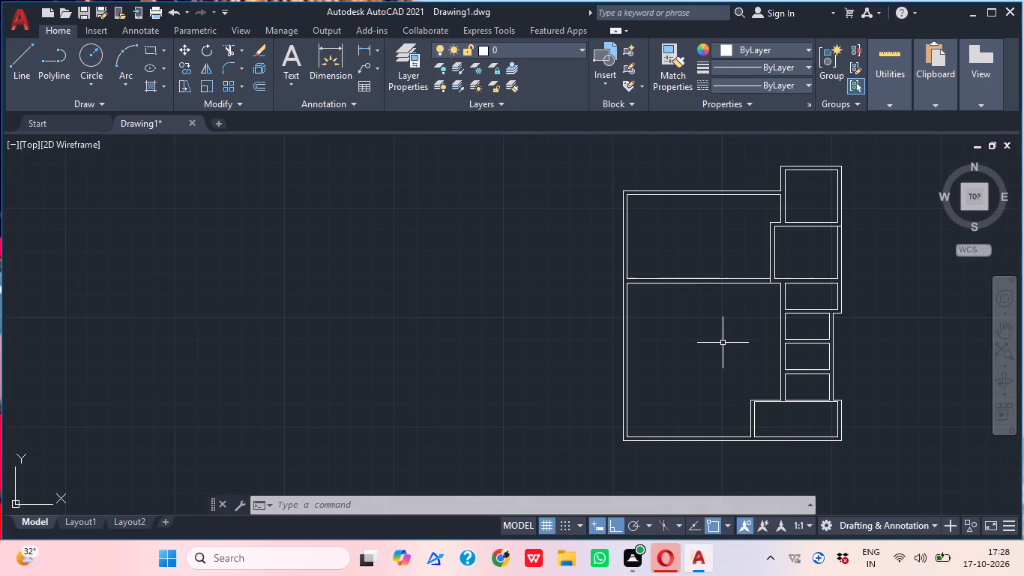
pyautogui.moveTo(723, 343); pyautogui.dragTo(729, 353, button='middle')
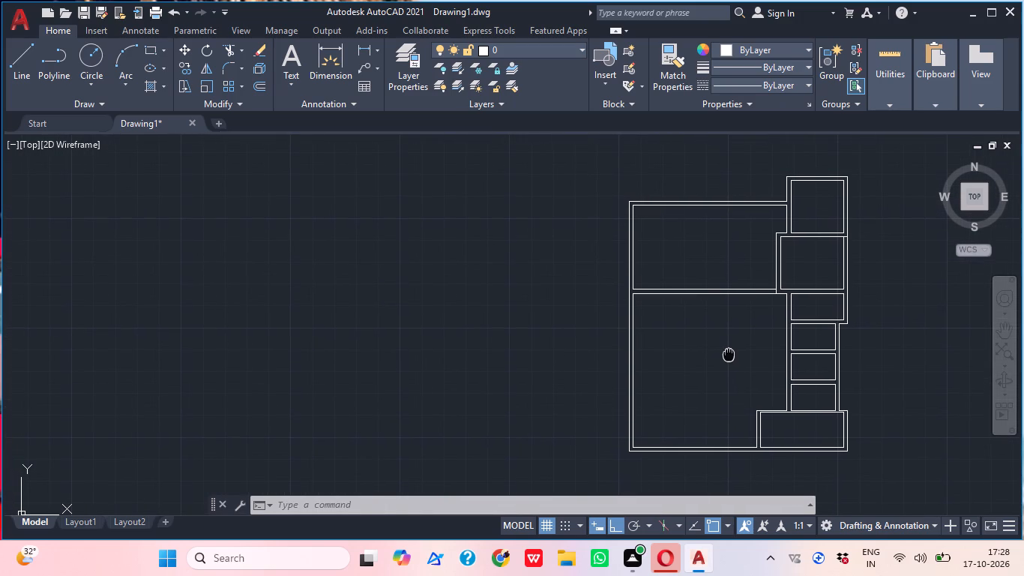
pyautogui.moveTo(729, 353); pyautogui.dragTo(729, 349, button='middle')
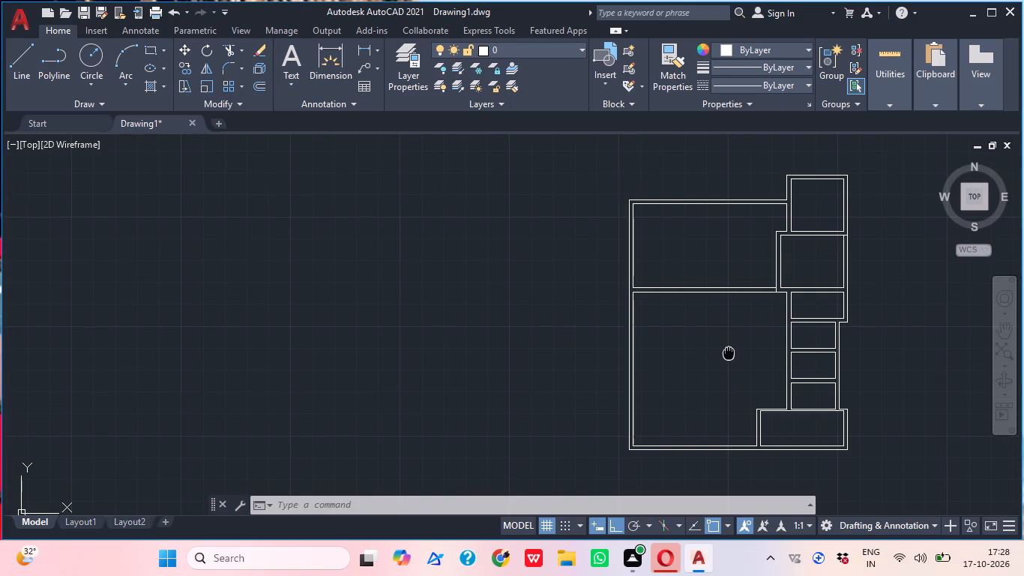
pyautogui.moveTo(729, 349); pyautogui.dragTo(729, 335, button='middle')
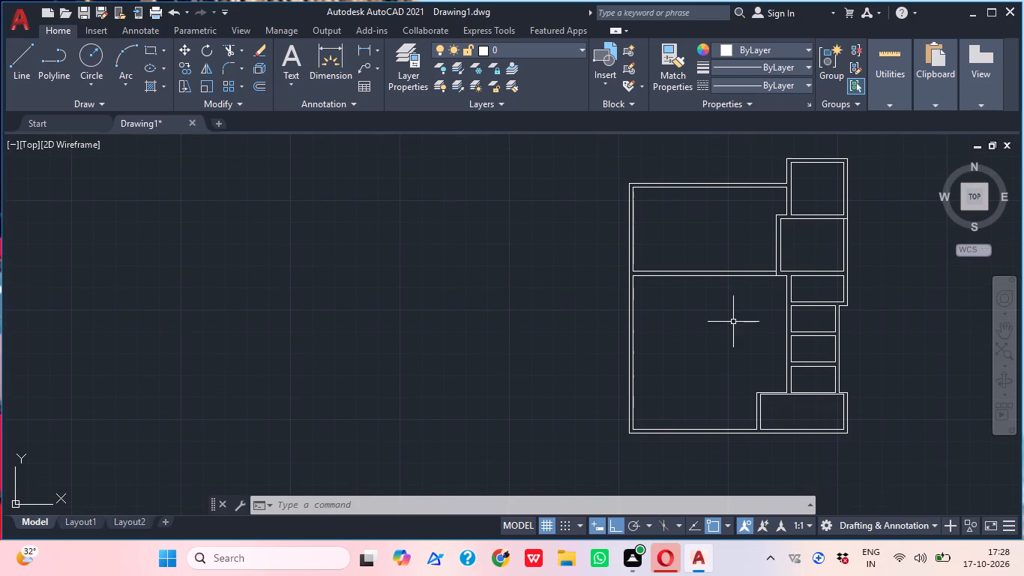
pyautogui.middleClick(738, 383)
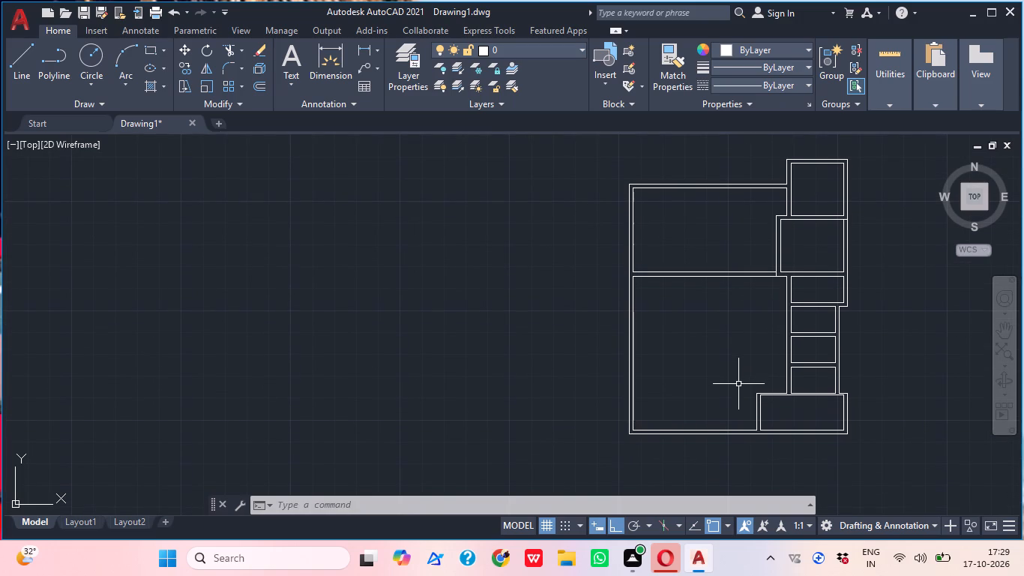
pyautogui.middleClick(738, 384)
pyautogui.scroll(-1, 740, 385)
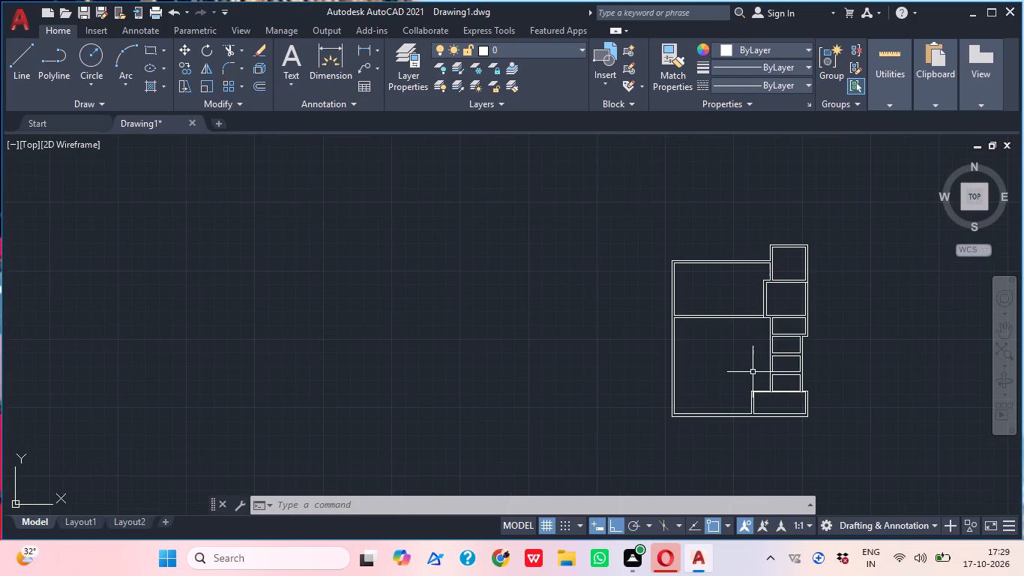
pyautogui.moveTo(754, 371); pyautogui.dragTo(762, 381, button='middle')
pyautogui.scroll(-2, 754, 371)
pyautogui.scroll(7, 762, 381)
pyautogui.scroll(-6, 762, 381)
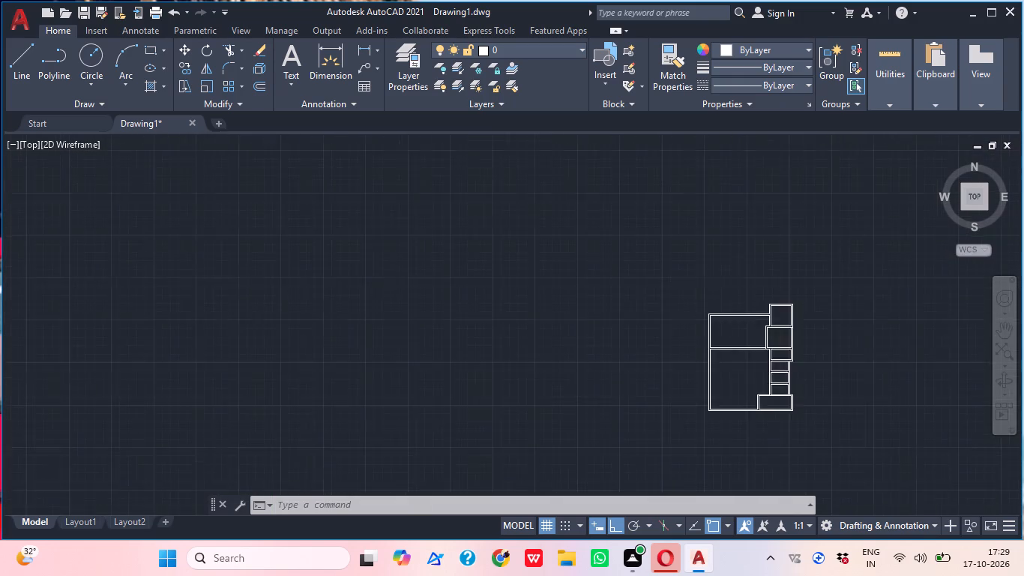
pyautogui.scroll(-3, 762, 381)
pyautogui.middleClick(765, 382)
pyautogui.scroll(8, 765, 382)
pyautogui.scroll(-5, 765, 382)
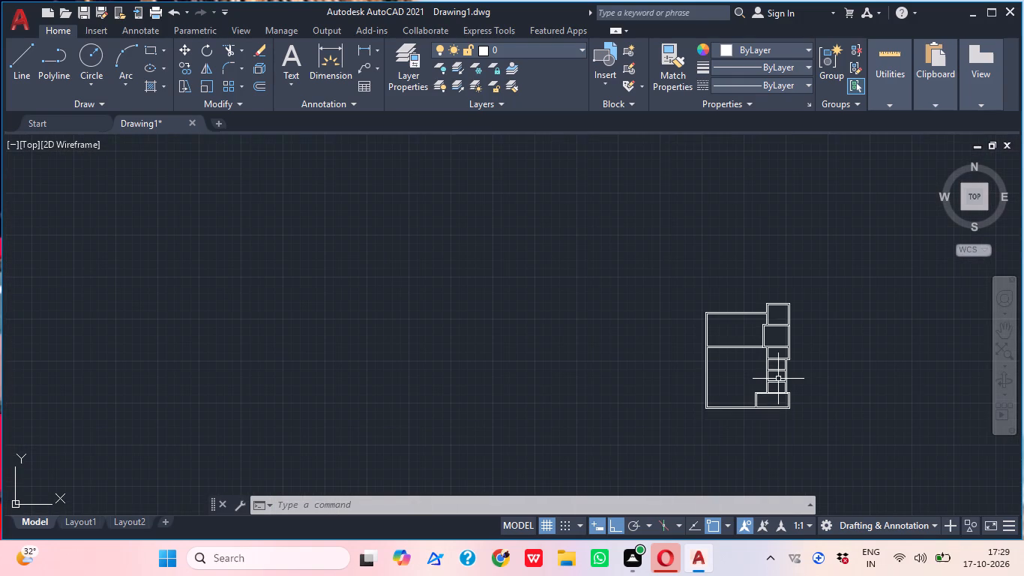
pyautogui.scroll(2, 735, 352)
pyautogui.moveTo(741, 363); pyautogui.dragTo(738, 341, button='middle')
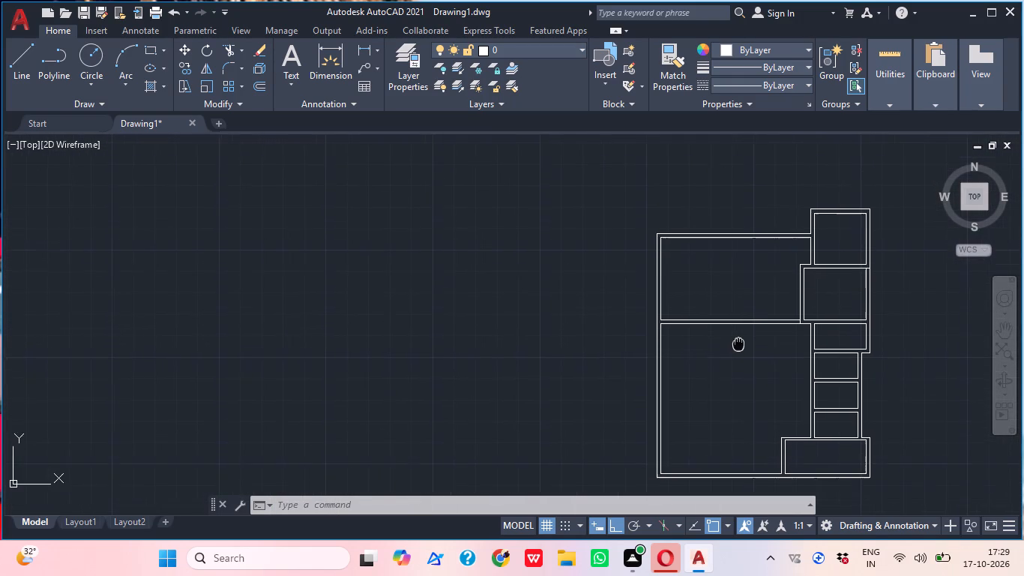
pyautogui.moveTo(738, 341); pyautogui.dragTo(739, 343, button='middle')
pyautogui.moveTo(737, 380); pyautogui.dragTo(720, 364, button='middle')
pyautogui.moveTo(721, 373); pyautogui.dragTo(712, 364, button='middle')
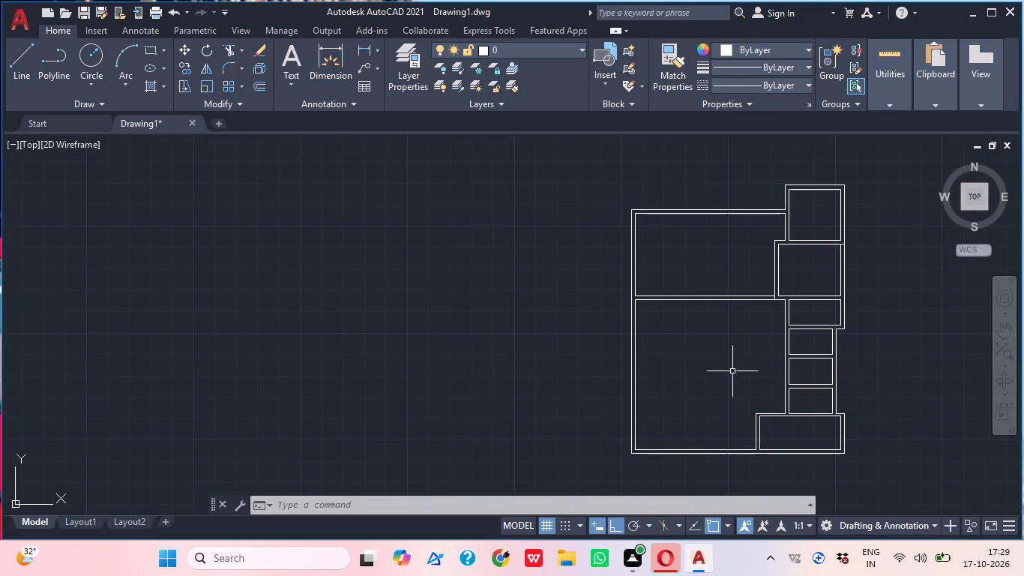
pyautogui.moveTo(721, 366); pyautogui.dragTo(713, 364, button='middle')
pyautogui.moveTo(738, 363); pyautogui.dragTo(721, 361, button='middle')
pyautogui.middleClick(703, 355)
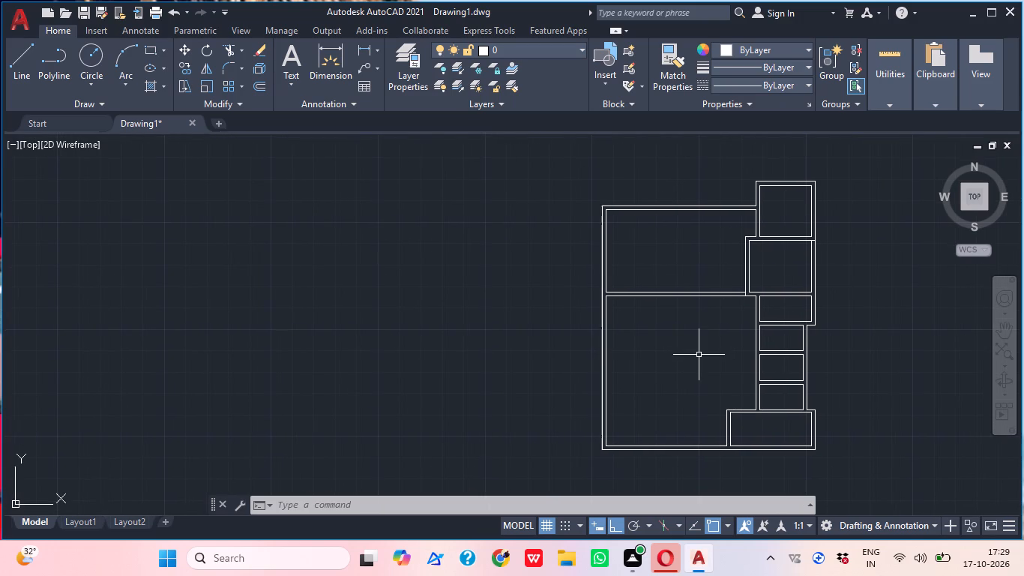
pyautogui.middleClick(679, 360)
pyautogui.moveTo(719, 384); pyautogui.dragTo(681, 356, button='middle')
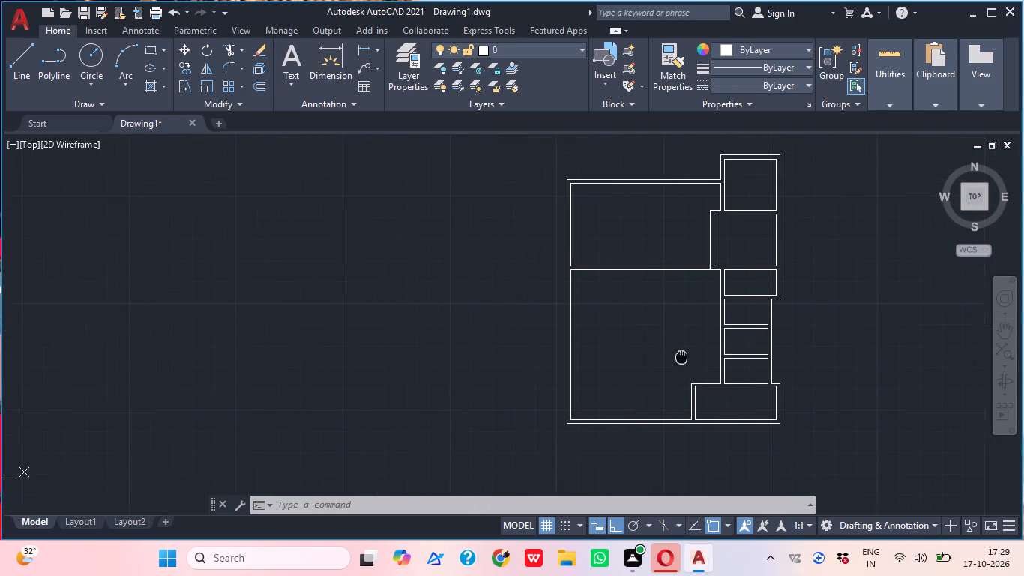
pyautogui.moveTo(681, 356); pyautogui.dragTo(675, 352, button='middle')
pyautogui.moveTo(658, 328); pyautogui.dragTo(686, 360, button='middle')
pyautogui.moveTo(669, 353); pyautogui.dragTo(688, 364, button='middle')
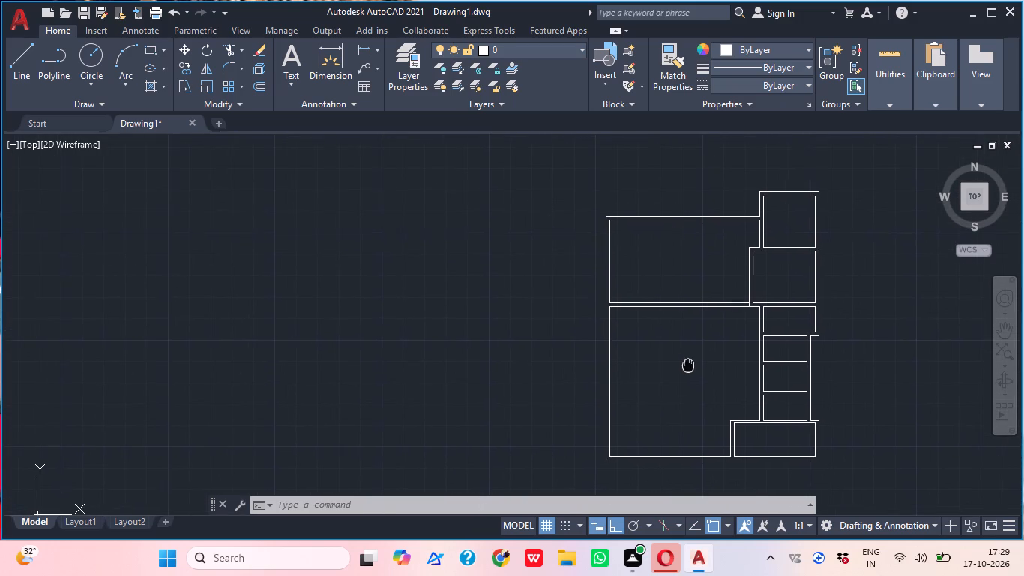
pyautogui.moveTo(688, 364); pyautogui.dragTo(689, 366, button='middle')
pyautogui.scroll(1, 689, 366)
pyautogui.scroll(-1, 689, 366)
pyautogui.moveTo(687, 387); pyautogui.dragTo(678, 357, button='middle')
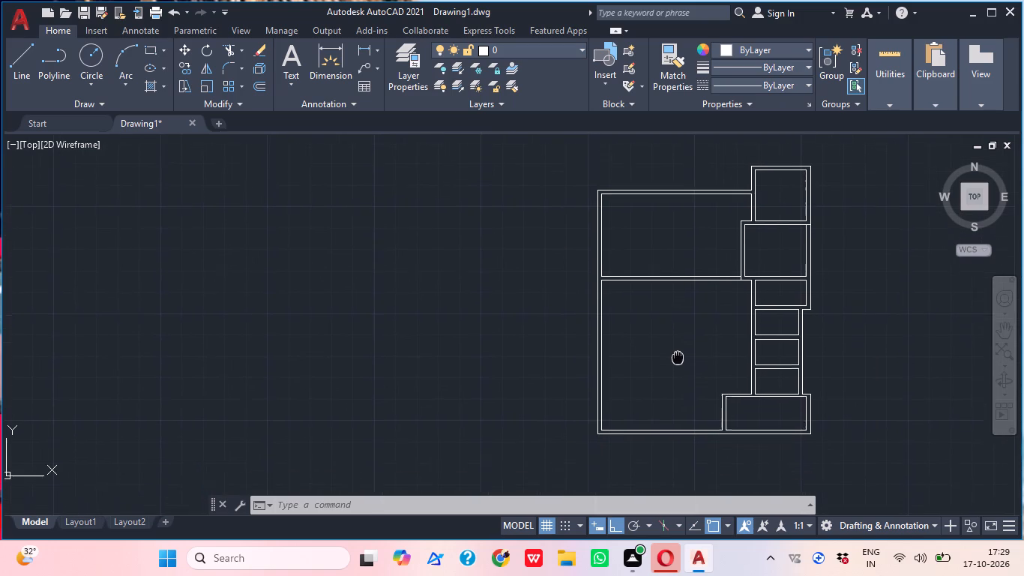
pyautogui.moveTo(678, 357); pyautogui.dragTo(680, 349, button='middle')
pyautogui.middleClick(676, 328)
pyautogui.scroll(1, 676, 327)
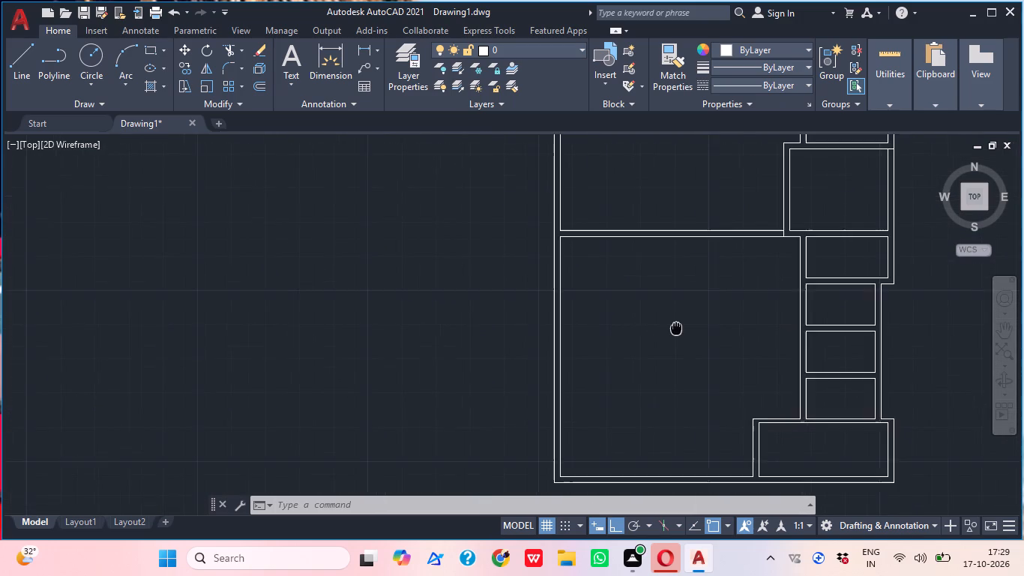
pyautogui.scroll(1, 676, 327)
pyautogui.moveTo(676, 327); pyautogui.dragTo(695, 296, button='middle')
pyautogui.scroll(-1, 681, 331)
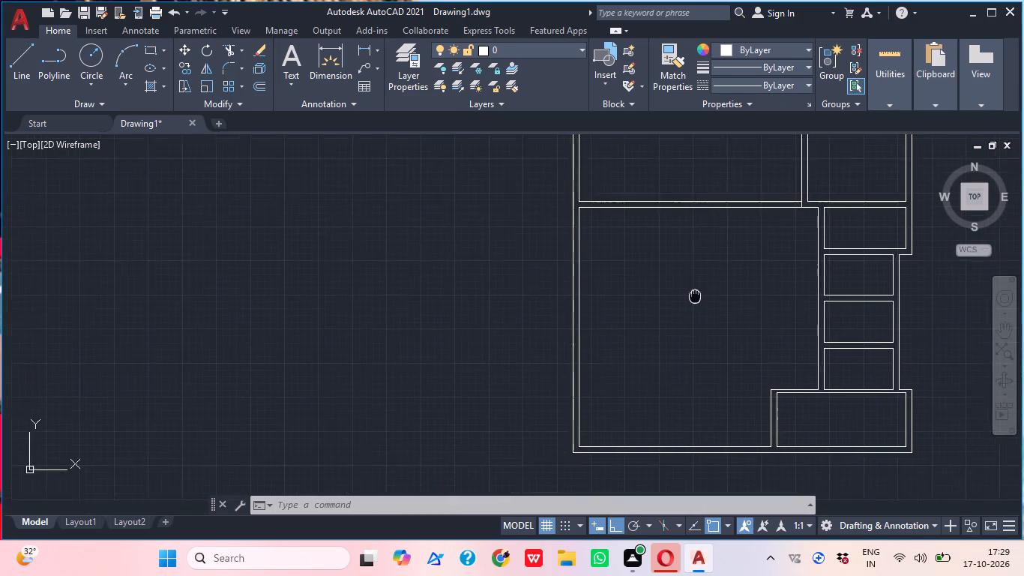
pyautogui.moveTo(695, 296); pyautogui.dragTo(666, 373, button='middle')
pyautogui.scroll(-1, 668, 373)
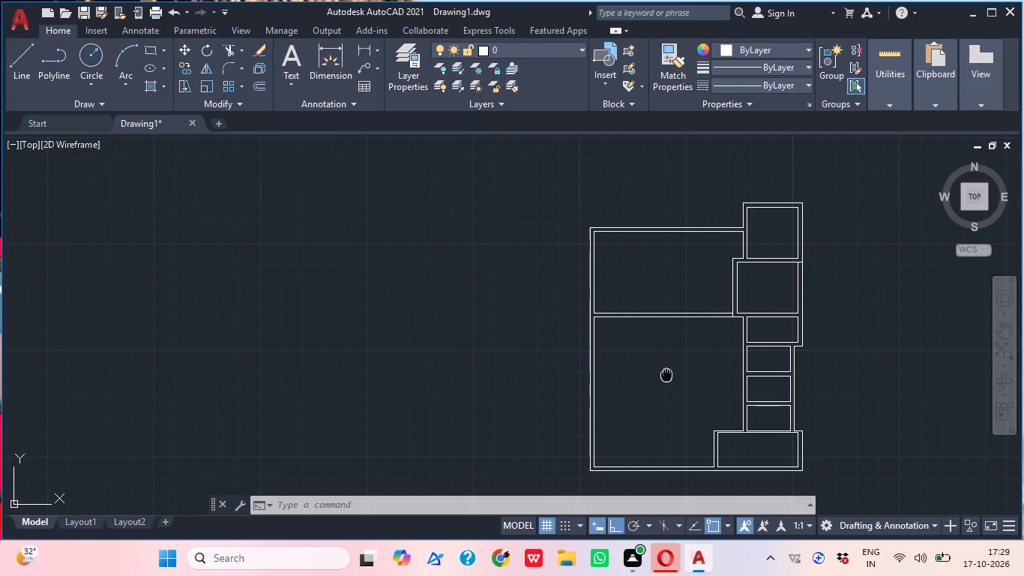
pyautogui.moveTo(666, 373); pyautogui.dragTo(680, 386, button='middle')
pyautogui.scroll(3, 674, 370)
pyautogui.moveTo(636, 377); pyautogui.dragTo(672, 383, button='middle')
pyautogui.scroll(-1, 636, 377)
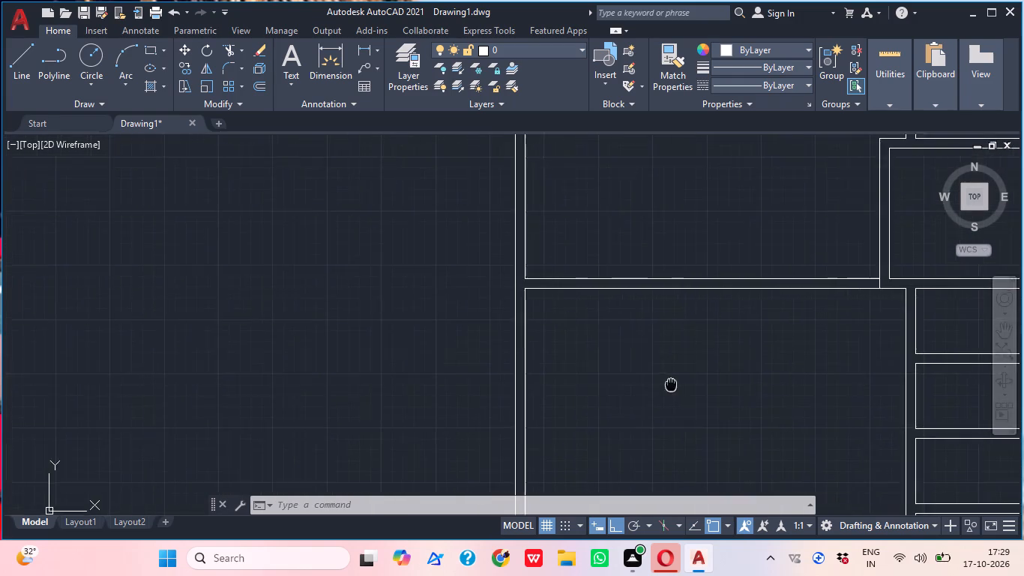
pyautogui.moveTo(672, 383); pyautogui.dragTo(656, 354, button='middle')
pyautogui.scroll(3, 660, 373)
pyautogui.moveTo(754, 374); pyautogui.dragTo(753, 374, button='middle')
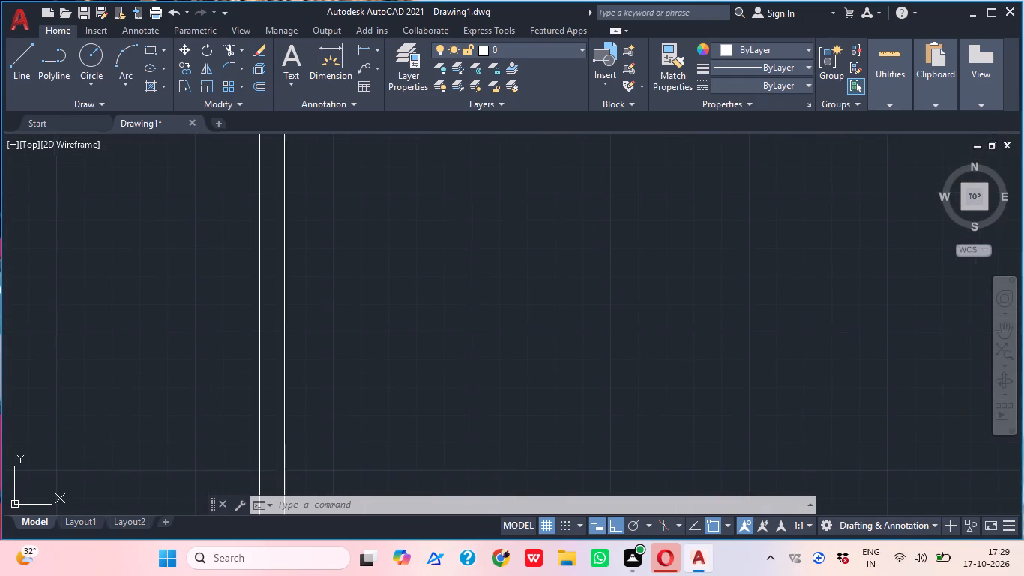
# Examine the large southwest room between the west outer wall and the east column of rooms.
pyautogui.moveTo(753, 374); pyautogui.dragTo(636, 328, button='middle')
pyautogui.moveTo(725, 375); pyautogui.dragTo(564, 349, button='middle')
pyautogui.moveTo(671, 361); pyautogui.dragTo(660, 364, button='middle')
pyautogui.moveTo(648, 368); pyautogui.dragTo(674, 377, button='middle')
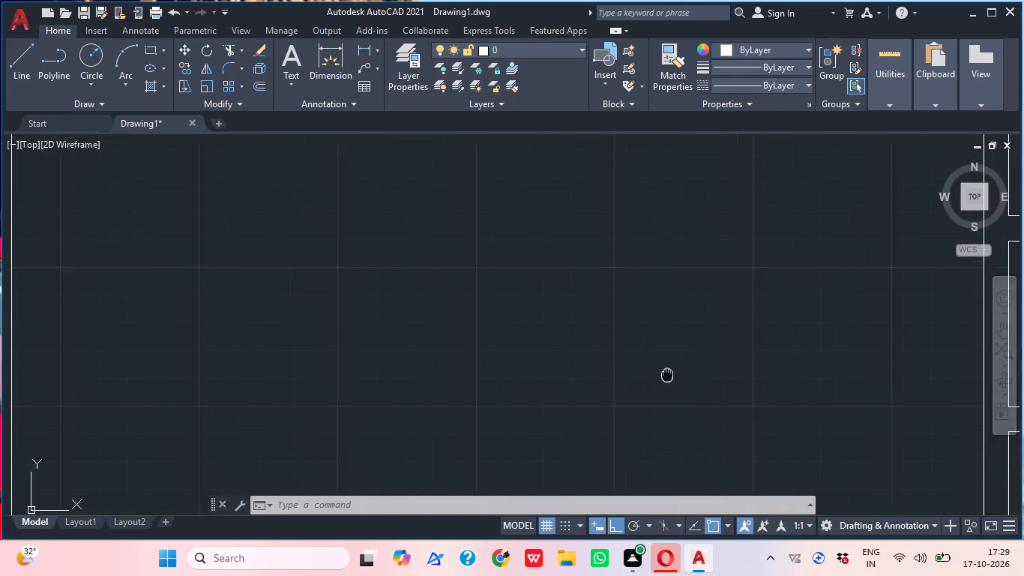
pyautogui.moveTo(674, 377); pyautogui.dragTo(693, 383, button='middle')
pyautogui.moveTo(618, 375); pyautogui.dragTo(678, 370, button='middle')
pyautogui.scroll(1, 626, 359)
pyautogui.moveTo(626, 359); pyautogui.dragTo(693, 382, button='middle')
pyautogui.moveTo(629, 369); pyautogui.dragTo(716, 361, button='middle')
pyautogui.scroll(-1, 698, 362)
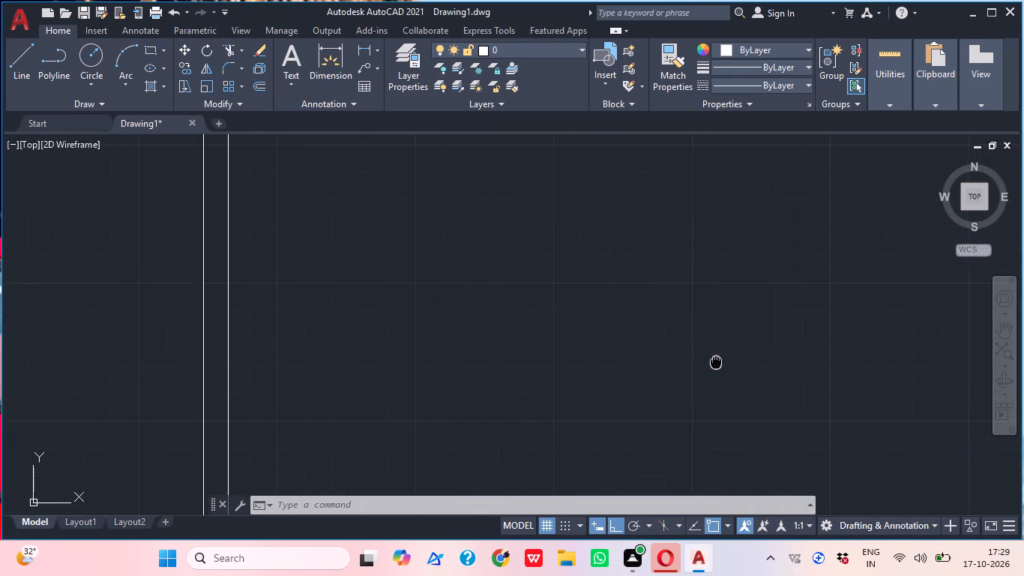
pyautogui.moveTo(716, 361); pyautogui.dragTo(649, 333, button='middle')
pyautogui.scroll(-1, 669, 355)
pyautogui.moveTo(645, 385); pyautogui.dragTo(606, 326, button='middle')
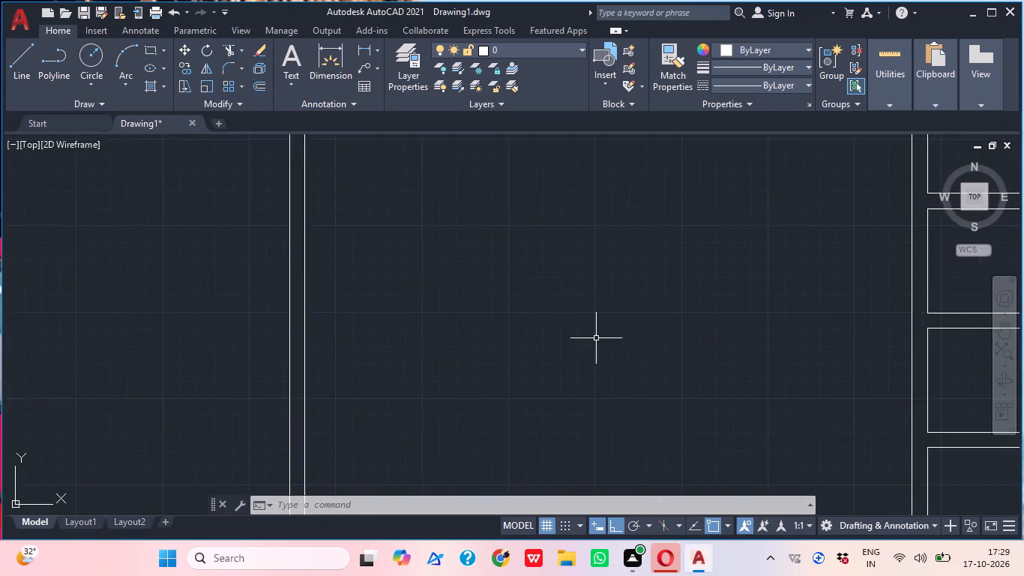
pyautogui.middleClick(596, 338)
pyautogui.scroll(9, 596, 338)
pyautogui.scroll(-11, 597, 338)
# Examine the floor plan from the topmost east room and north room down to the large southwest room.
pyautogui.moveTo(635, 310); pyautogui.dragTo(640, 310, button='middle')
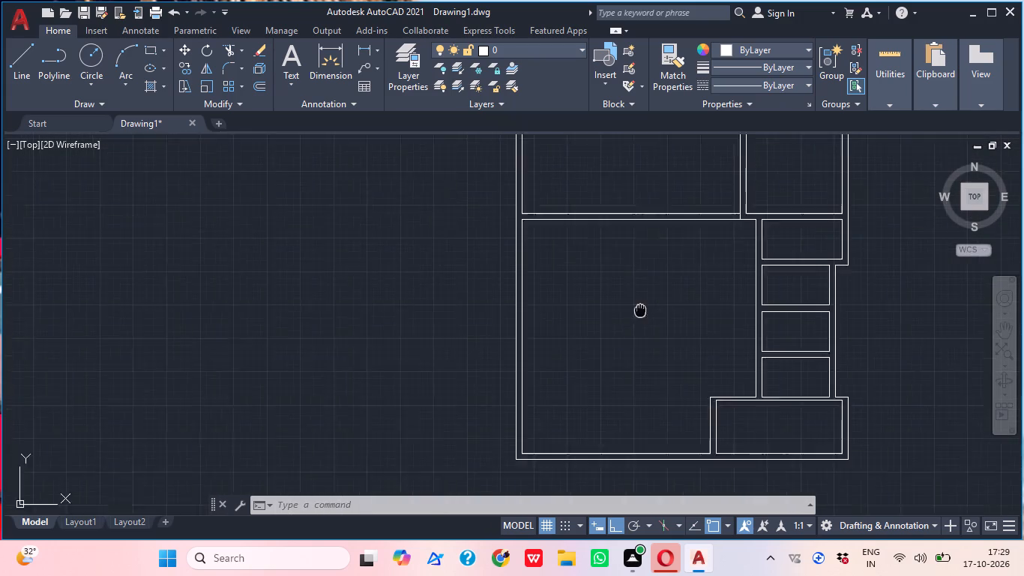
pyautogui.moveTo(640, 310); pyautogui.dragTo(544, 410, button='middle')
pyautogui.scroll(1, 696, 279)
pyautogui.moveTo(696, 279); pyautogui.dragTo(699, 376, button='middle')
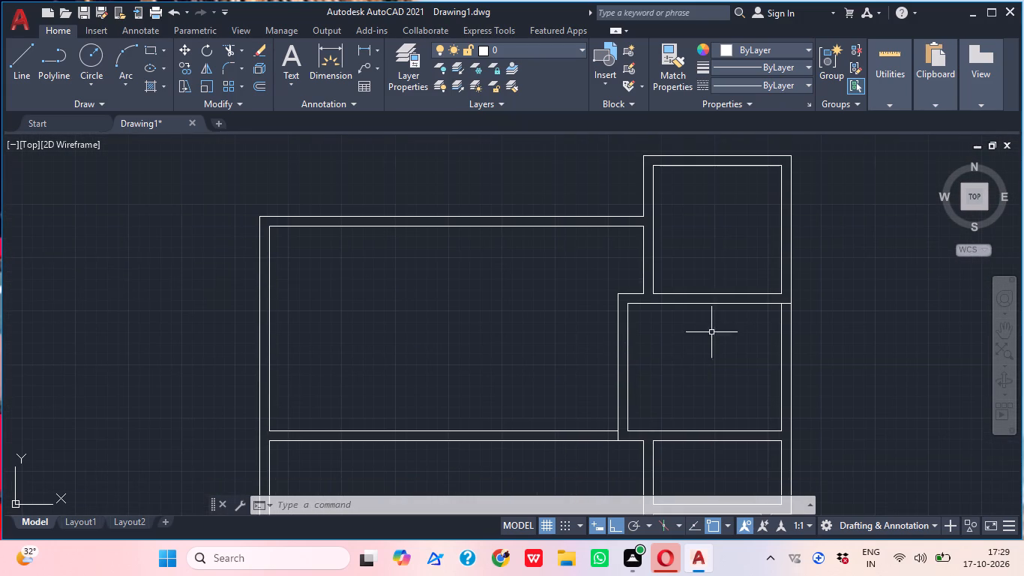
pyautogui.moveTo(701, 253); pyautogui.dragTo(735, 312, button='middle')
pyautogui.moveTo(527, 359); pyautogui.dragTo(538, 303, button='middle')
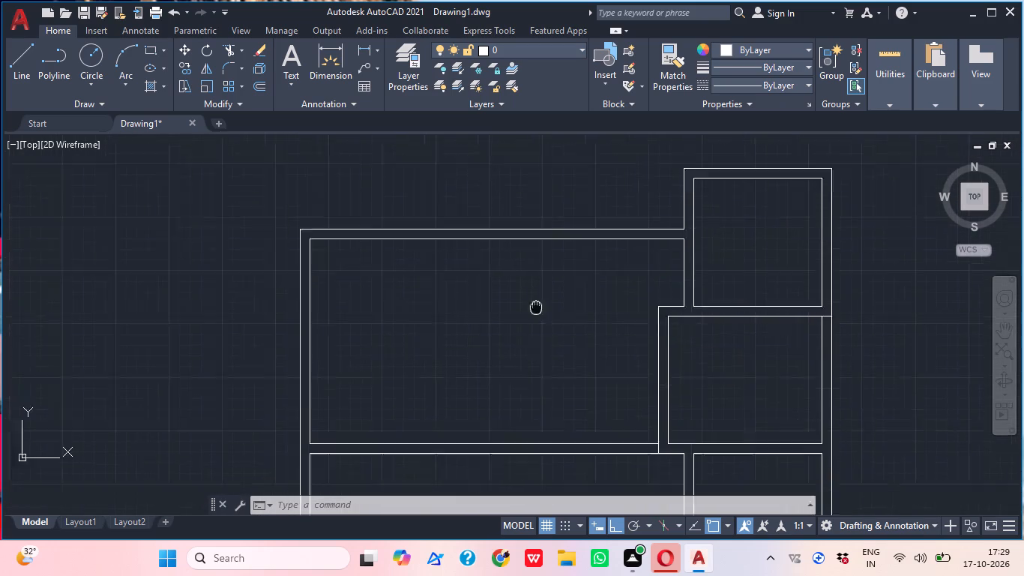
pyautogui.moveTo(538, 303); pyautogui.dragTo(552, 265, button='middle')
pyautogui.moveTo(558, 340); pyautogui.dragTo(581, 274, button='middle')
pyautogui.moveTo(553, 440); pyautogui.dragTo(550, 384, button='middle')
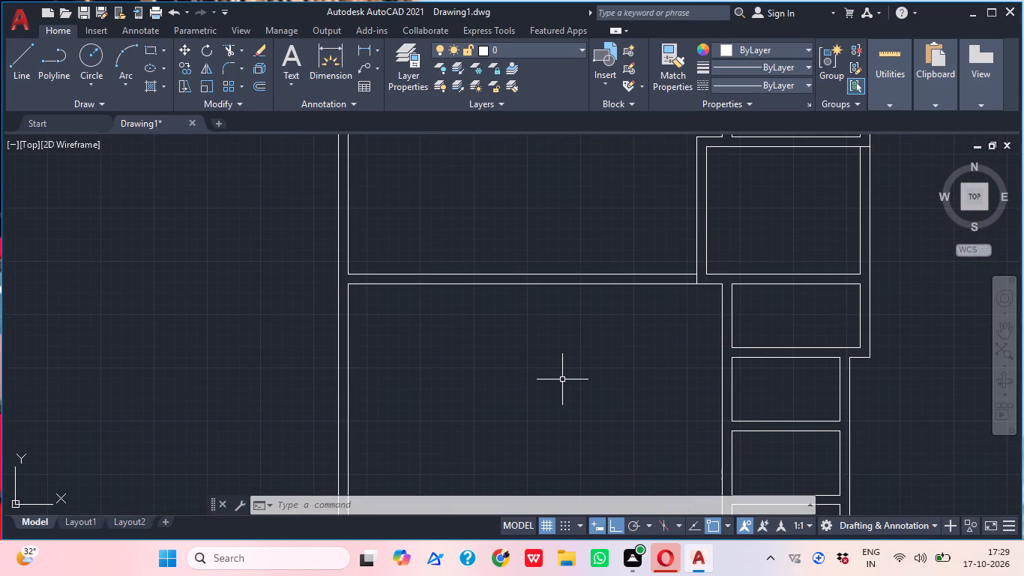
pyautogui.moveTo(543, 382); pyautogui.dragTo(527, 369, button='middle')
pyautogui.moveTo(523, 370); pyautogui.dragTo(516, 366, button='middle')
pyautogui.moveTo(539, 410); pyautogui.dragTo(539, 408, button='middle')
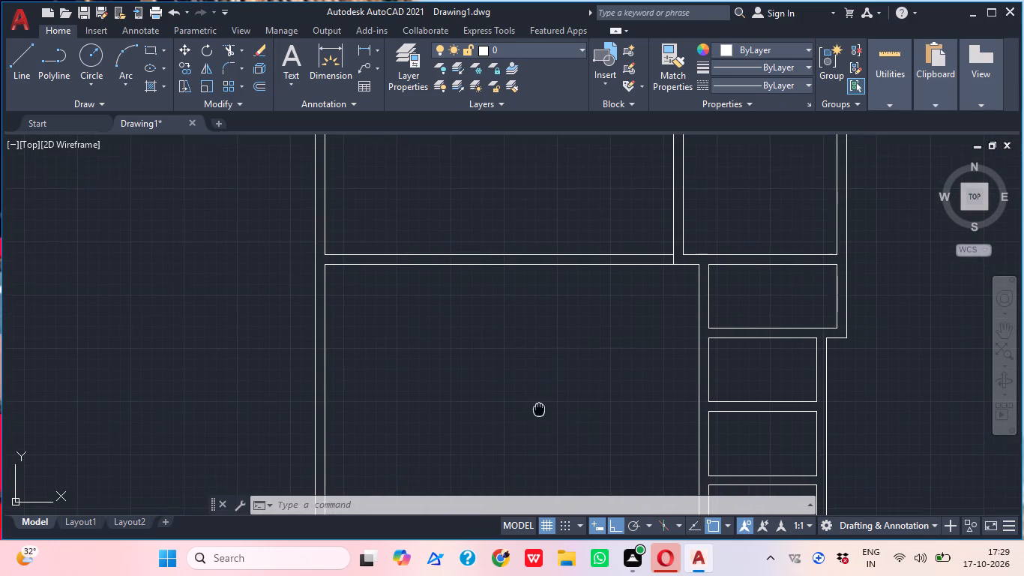
pyautogui.moveTo(539, 408); pyautogui.dragTo(539, 401, button='middle')
pyautogui.moveTo(547, 398); pyautogui.dragTo(545, 360, button='middle')
pyautogui.moveTo(545, 360); pyautogui.dragTo(556, 341, button='middle')
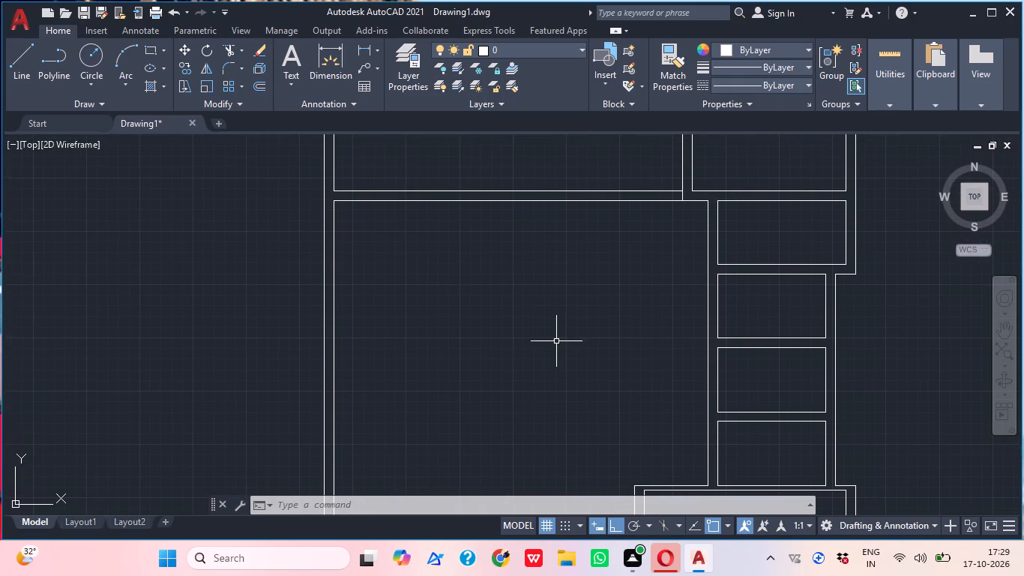
pyautogui.middleClick(556, 341)
pyautogui.scroll(-1, 556, 340)
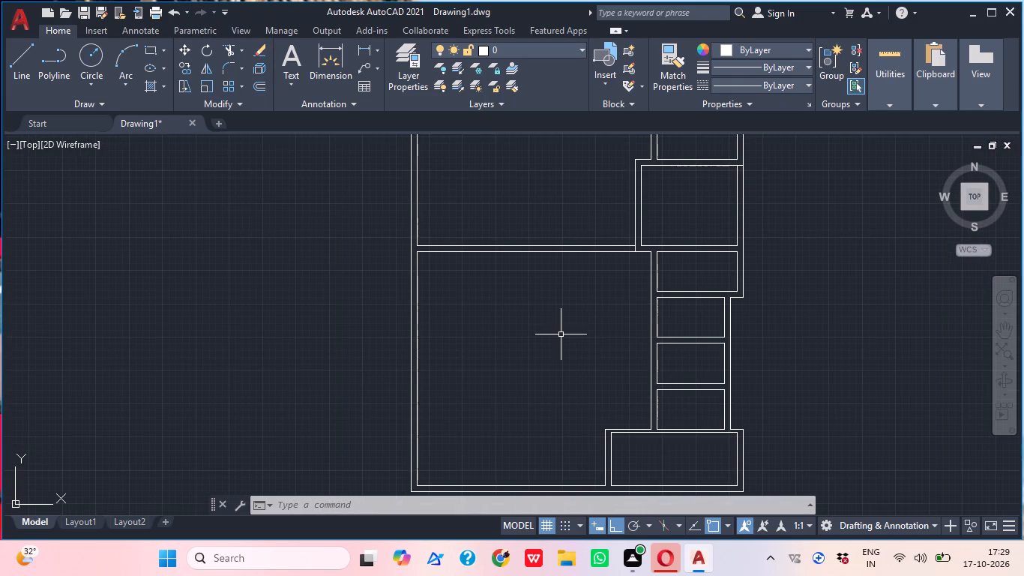
# Examine the east column of small rooms, the widened lowest east room and the overall plan outline.
pyautogui.middleClick(537, 323)
pyautogui.middleClick(552, 340)
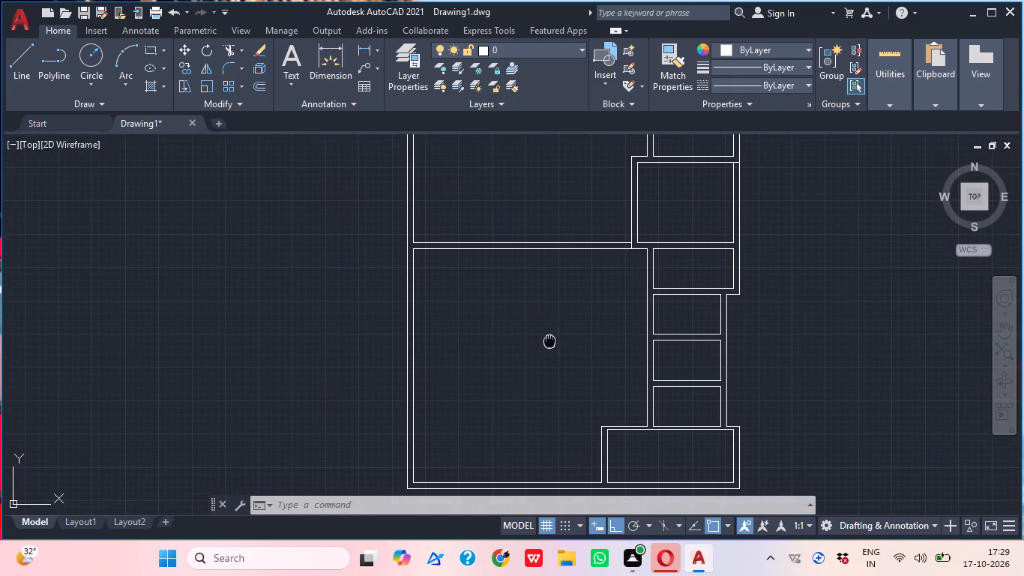
pyautogui.moveTo(567, 322); pyautogui.dragTo(566, 322, button='middle')
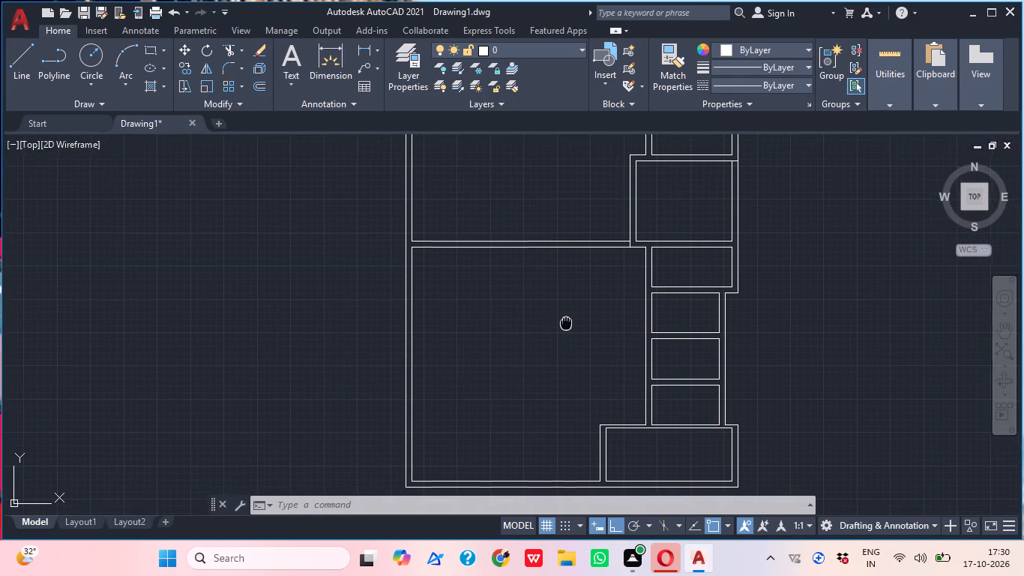
pyautogui.moveTo(566, 322); pyautogui.dragTo(568, 316, button='middle')
pyautogui.moveTo(585, 346); pyautogui.dragTo(574, 340, button='middle')
pyautogui.moveTo(659, 384); pyautogui.dragTo(674, 376, button='middle')
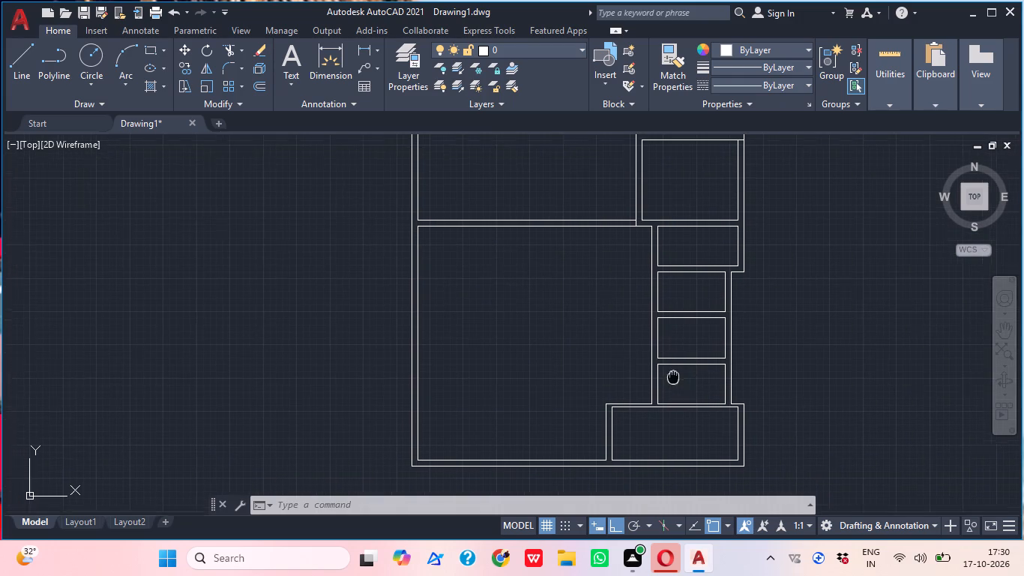
pyautogui.moveTo(674, 376); pyautogui.dragTo(676, 377, button='middle')
pyautogui.moveTo(666, 428); pyautogui.dragTo(624, 421, button='middle')
pyautogui.moveTo(660, 388); pyautogui.dragTo(641, 416, button='middle')
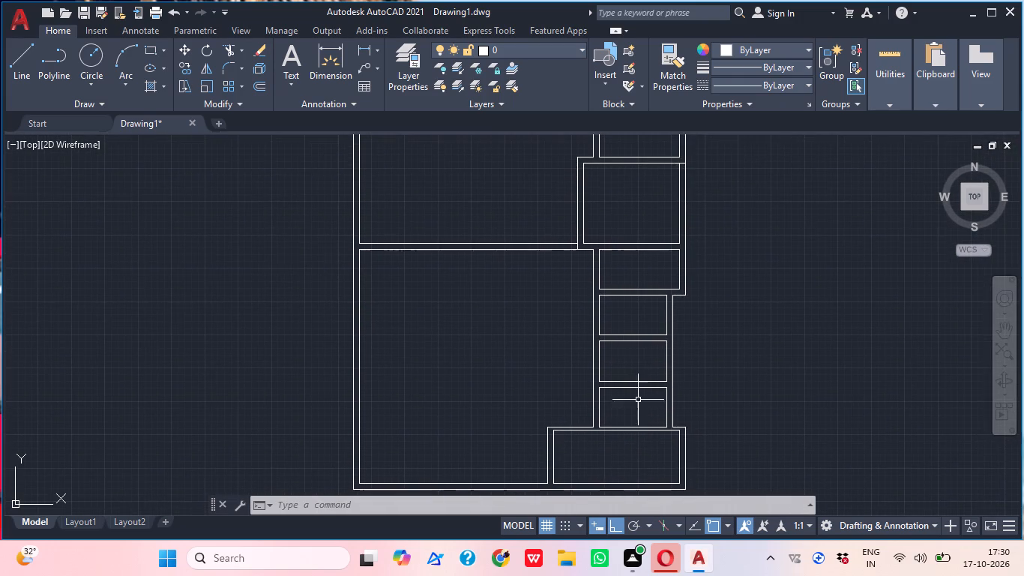
pyautogui.moveTo(633, 374); pyautogui.dragTo(635, 382, button='middle')
pyautogui.moveTo(633, 327); pyautogui.dragTo(646, 340, button='middle')
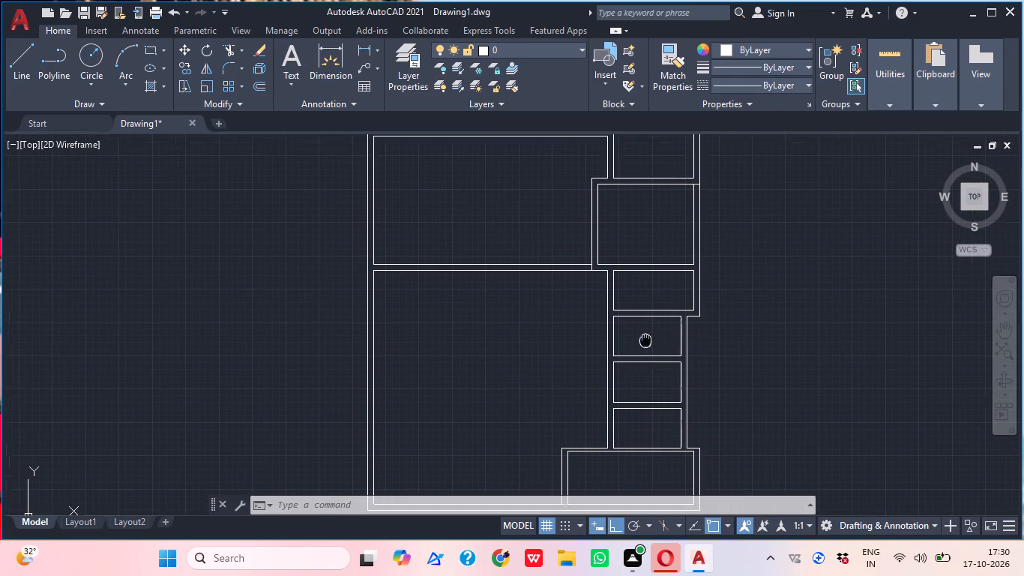
pyautogui.moveTo(646, 340); pyautogui.dragTo(646, 342, button='middle')
pyautogui.moveTo(651, 303); pyautogui.dragTo(656, 363, button='middle')
pyautogui.moveTo(656, 283); pyautogui.dragTo(648, 299, button='middle')
pyautogui.moveTo(623, 243); pyautogui.dragTo(647, 280, button='middle')
pyautogui.scroll(-1, 639, 268)
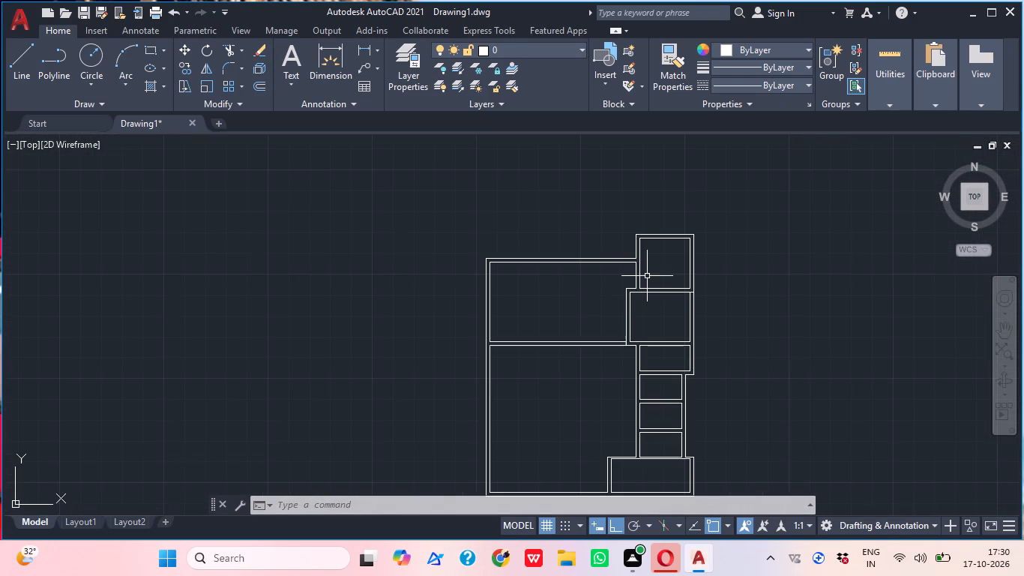
pyautogui.moveTo(559, 307); pyautogui.dragTo(561, 227, button='middle')
pyautogui.scroll(1, 554, 343)
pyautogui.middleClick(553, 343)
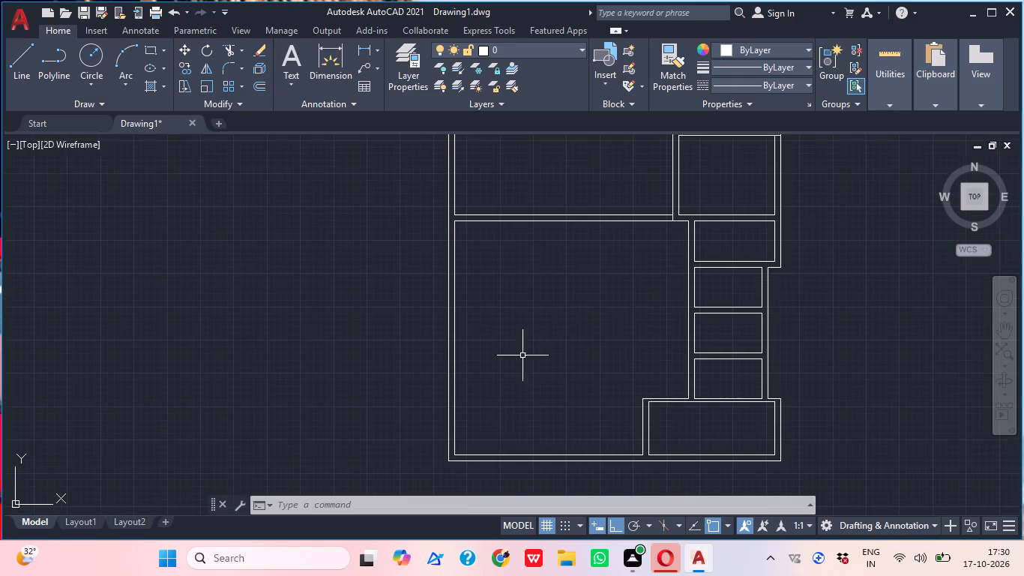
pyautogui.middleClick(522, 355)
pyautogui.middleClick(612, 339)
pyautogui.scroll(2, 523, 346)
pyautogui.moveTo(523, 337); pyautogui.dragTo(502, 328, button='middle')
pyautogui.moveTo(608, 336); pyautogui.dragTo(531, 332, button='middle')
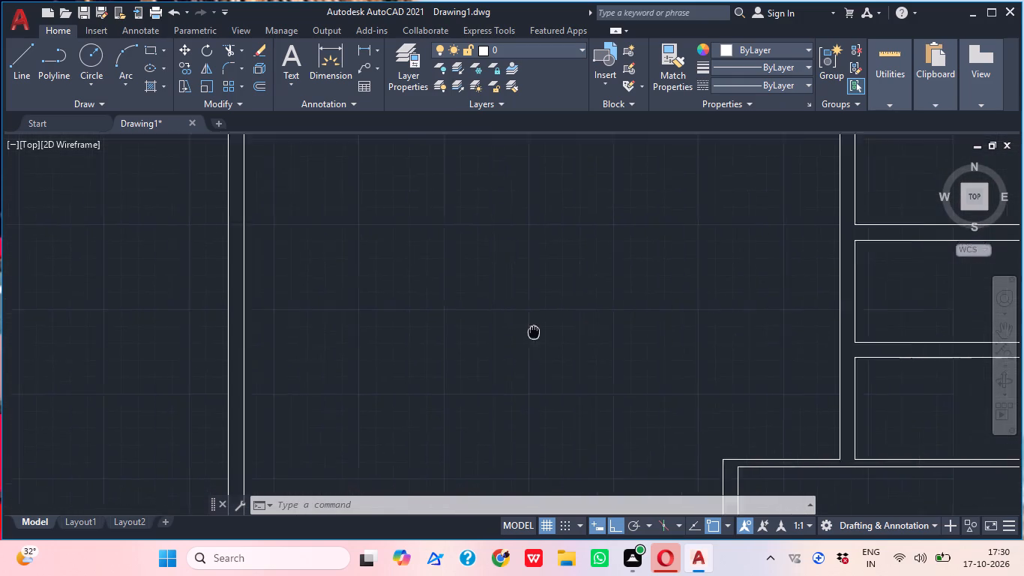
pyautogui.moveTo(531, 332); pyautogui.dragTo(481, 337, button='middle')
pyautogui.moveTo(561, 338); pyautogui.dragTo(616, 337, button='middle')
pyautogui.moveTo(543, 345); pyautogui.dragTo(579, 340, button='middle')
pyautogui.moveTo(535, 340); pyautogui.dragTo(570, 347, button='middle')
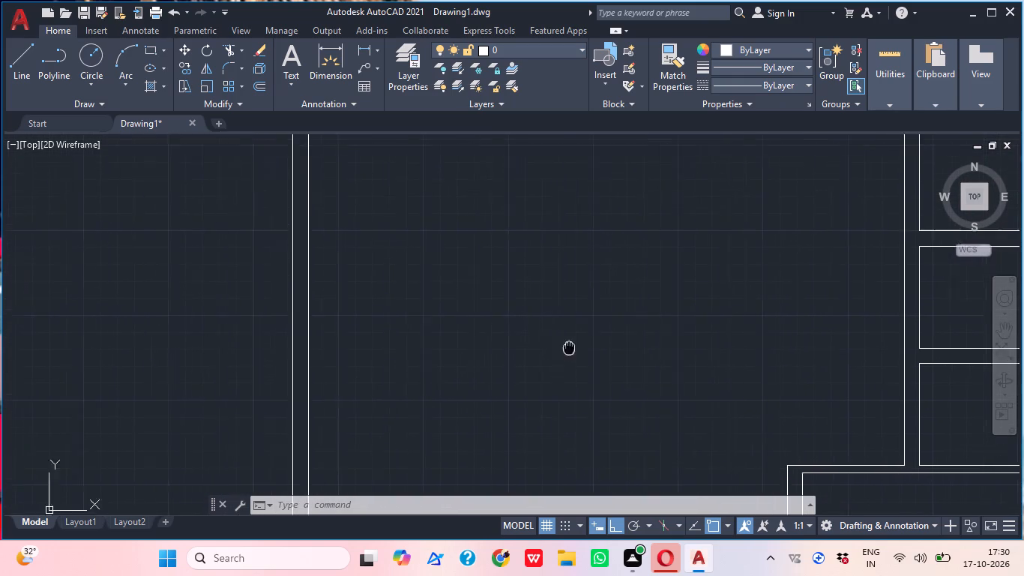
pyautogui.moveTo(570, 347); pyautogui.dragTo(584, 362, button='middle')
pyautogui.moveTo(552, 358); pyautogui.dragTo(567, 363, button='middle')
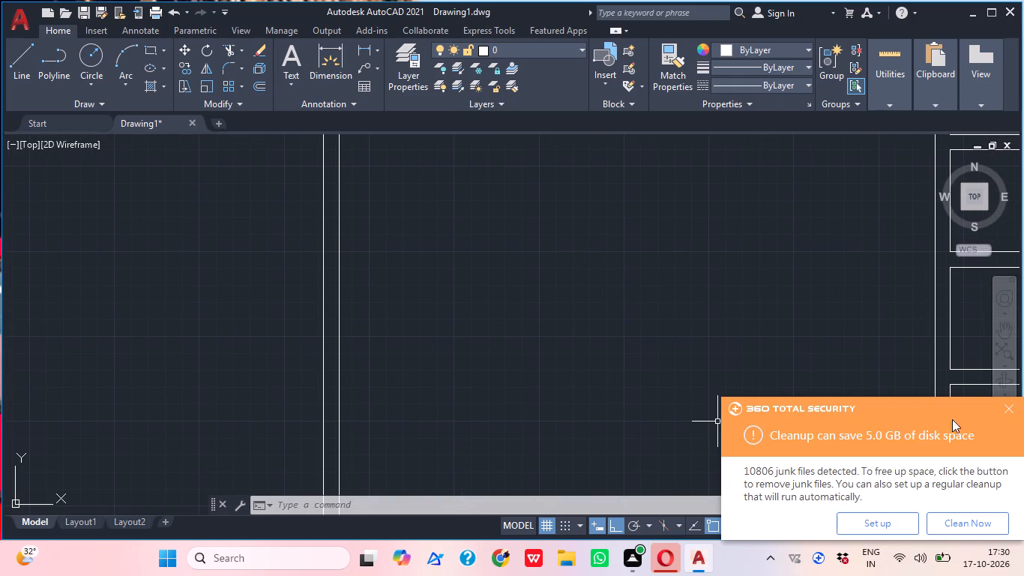
# Examine the overall floor plan and the east column's wall junctions from the lowest room upward.
pyautogui.scroll(-2, 618, 362)
pyautogui.moveTo(618, 362); pyautogui.dragTo(655, 443, button='middle')
pyautogui.scroll(-1, 655, 443)
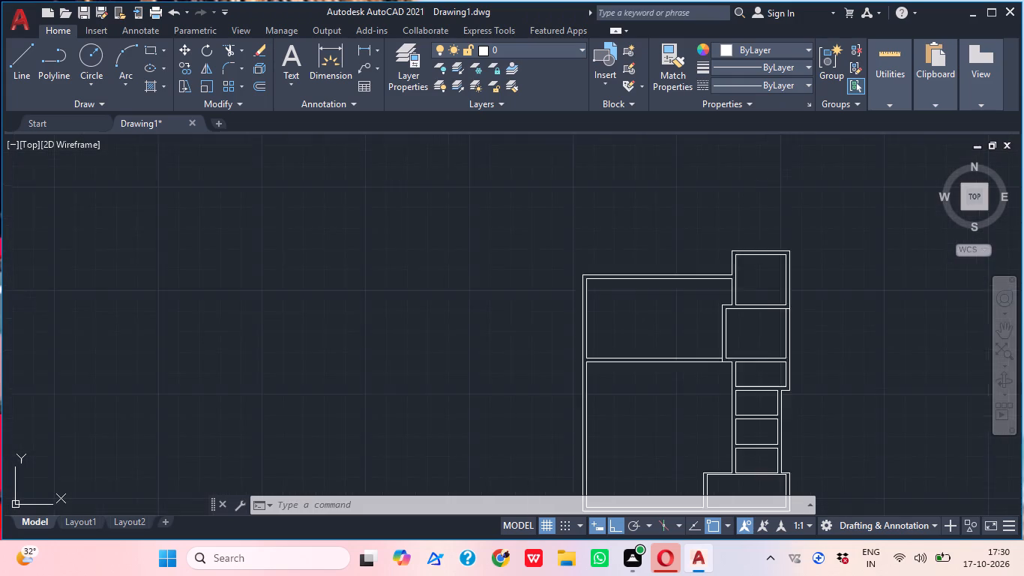
pyautogui.scroll(-1, 655, 443)
pyautogui.moveTo(655, 443); pyautogui.dragTo(682, 391, button='middle')
pyautogui.moveTo(684, 416); pyautogui.dragTo(678, 388, button='middle')
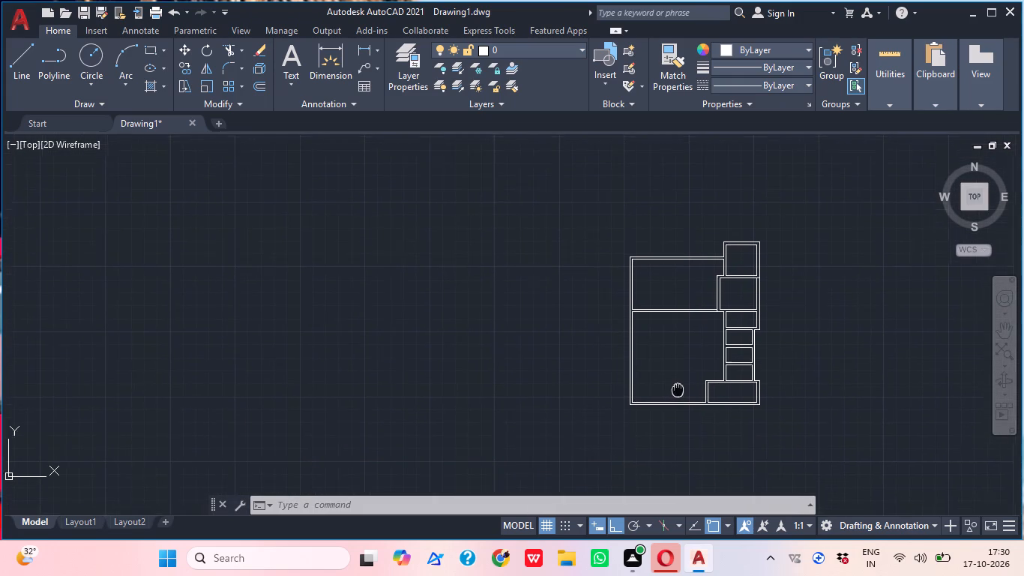
pyautogui.moveTo(678, 388); pyautogui.dragTo(681, 391, button='middle')
pyautogui.scroll(2, 687, 421)
pyautogui.moveTo(777, 376); pyautogui.dragTo(730, 418, button='middle')
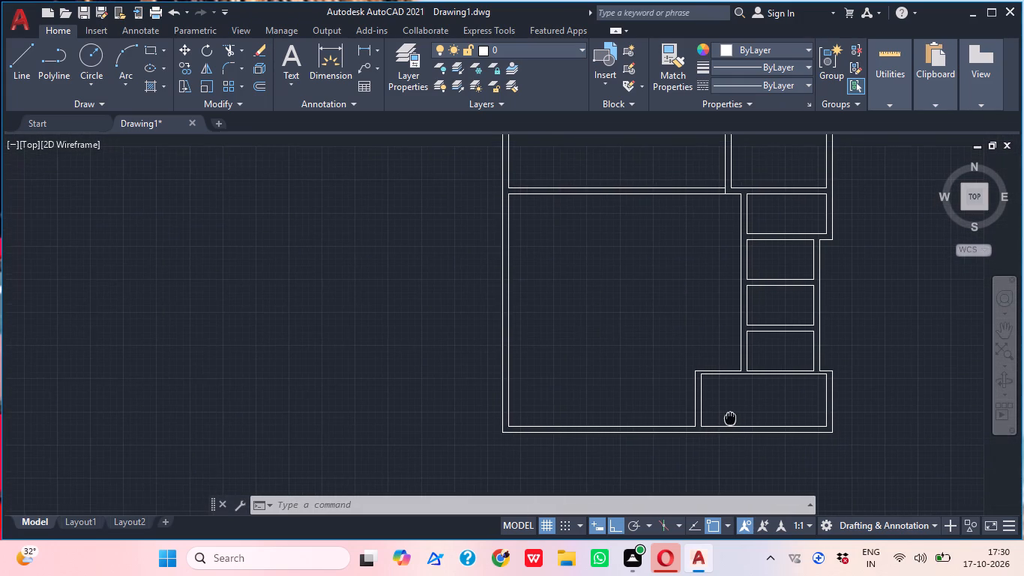
pyautogui.moveTo(730, 418); pyautogui.dragTo(706, 452, button='middle')
pyautogui.scroll(2, 753, 326)
pyautogui.moveTo(712, 361); pyautogui.dragTo(710, 283, button='middle')
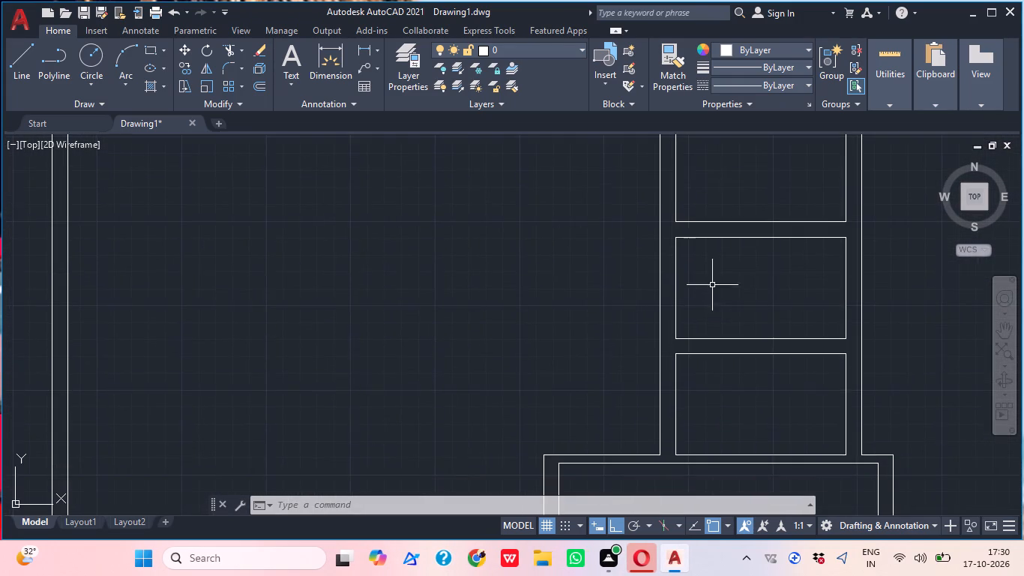
pyautogui.moveTo(748, 379); pyautogui.dragTo(744, 351, button='middle')
pyautogui.scroll(-1, 783, 344)
pyautogui.moveTo(738, 413); pyautogui.dragTo(737, 373, button='middle')
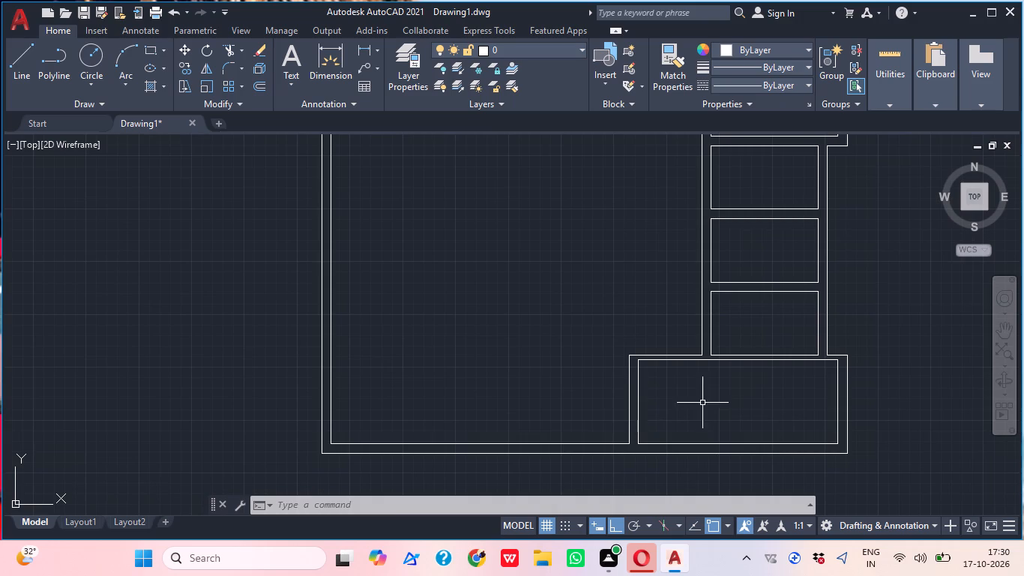
pyautogui.moveTo(753, 325); pyautogui.dragTo(717, 391, button='middle')
pyautogui.moveTo(726, 338); pyautogui.dragTo(724, 410, button='middle')
pyautogui.moveTo(722, 317); pyautogui.dragTo(726, 361, button='middle')
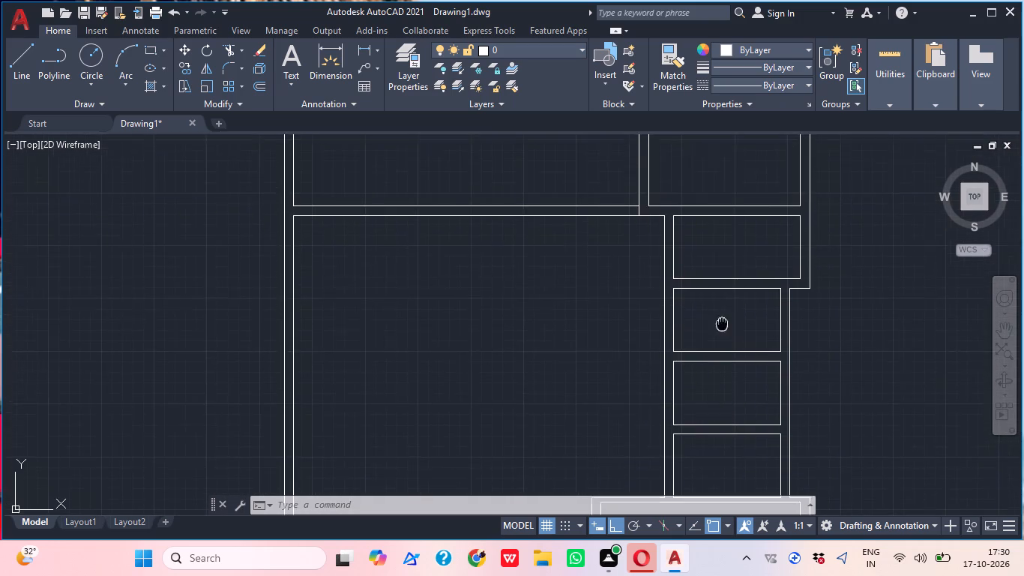
pyautogui.moveTo(726, 361); pyautogui.dragTo(729, 394, button='middle')
pyautogui.moveTo(734, 334); pyautogui.dragTo(758, 414, button='middle')
pyautogui.moveTo(729, 300); pyautogui.dragTo(783, 448, button='middle')
# Examine the north room, the upper east rooms and the whole plan down to its south wall.
pyautogui.scroll(-1, 750, 360)
pyautogui.moveTo(791, 361); pyautogui.dragTo(790, 391, button='middle')
pyautogui.moveTo(686, 423); pyautogui.dragTo(707, 322, button='middle')
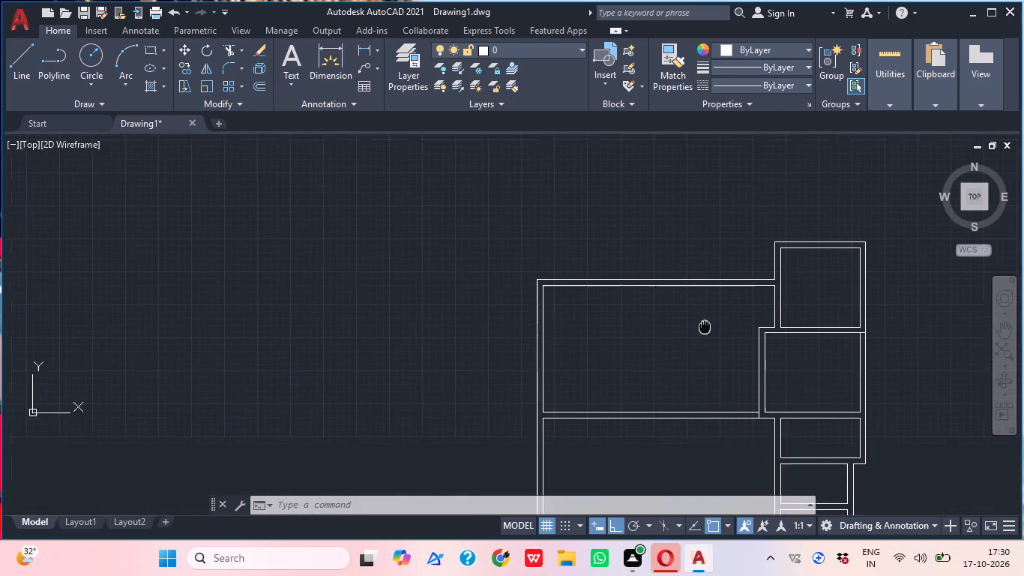
pyautogui.moveTo(707, 322); pyautogui.dragTo(714, 304, button='middle')
pyautogui.moveTo(692, 472); pyautogui.dragTo(665, 396, button='middle')
pyautogui.moveTo(798, 388); pyautogui.dragTo(785, 380, button='middle')
pyautogui.moveTo(775, 428); pyautogui.dragTo(771, 385, button='middle')
pyautogui.scroll(-1, 789, 434)
pyautogui.moveTo(789, 434); pyautogui.dragTo(783, 393, button='middle')
pyautogui.moveTo(691, 412); pyautogui.dragTo(732, 432, button='middle')
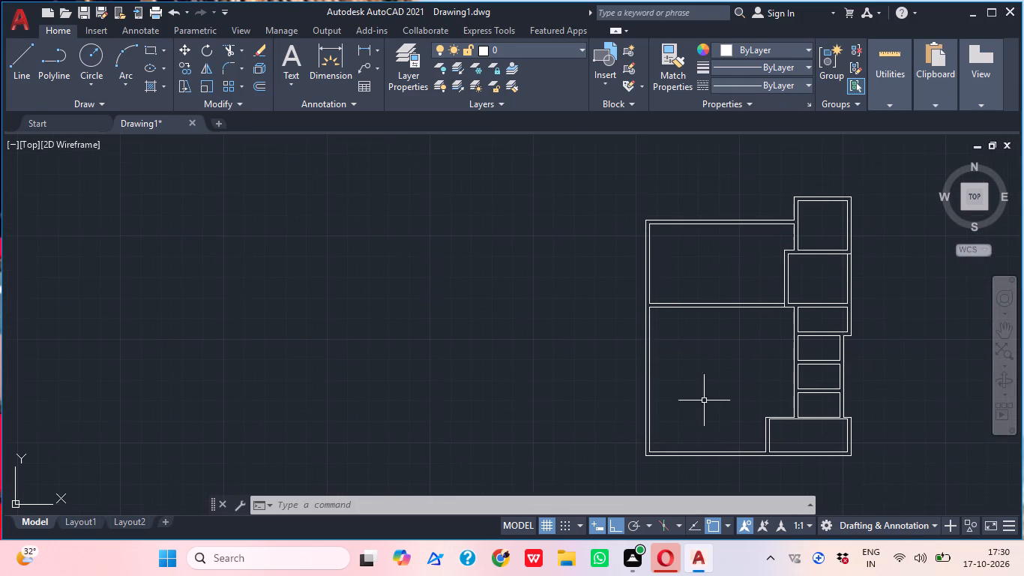
pyautogui.scroll(1, 687, 273)
pyautogui.moveTo(678, 266); pyautogui.dragTo(645, 258, button='middle')
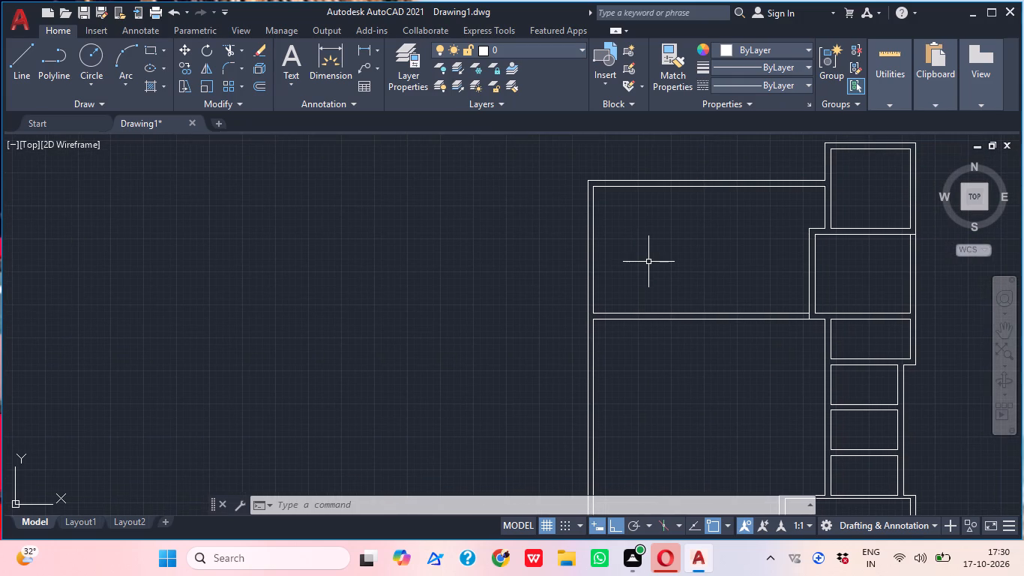
pyautogui.moveTo(653, 283); pyautogui.dragTo(559, 259, button='middle')
pyautogui.moveTo(606, 351); pyautogui.dragTo(566, 315, button='middle')
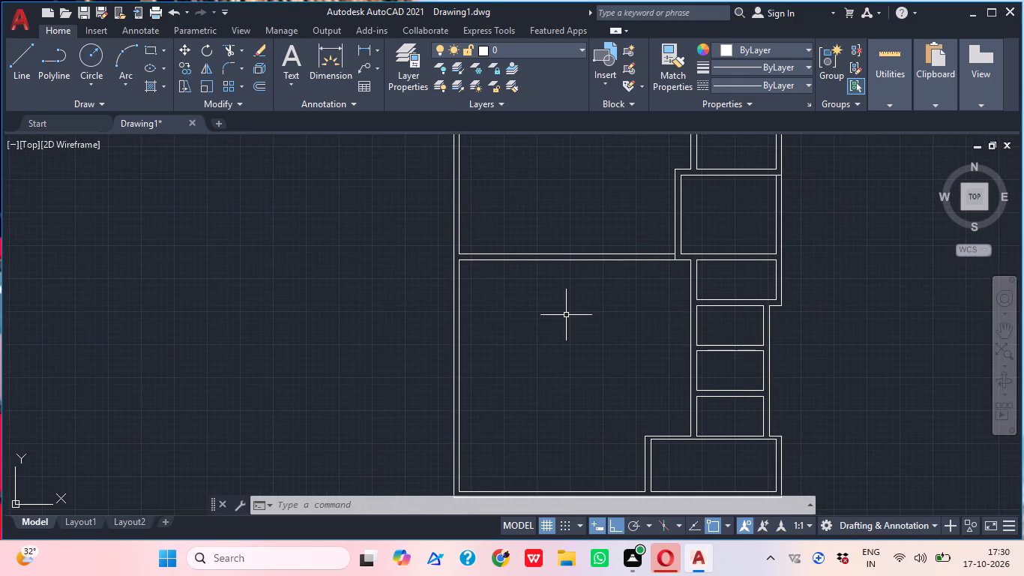
pyautogui.moveTo(566, 316); pyautogui.dragTo(567, 259, button='middle')
pyautogui.moveTo(562, 337); pyautogui.dragTo(560, 322, button='middle')
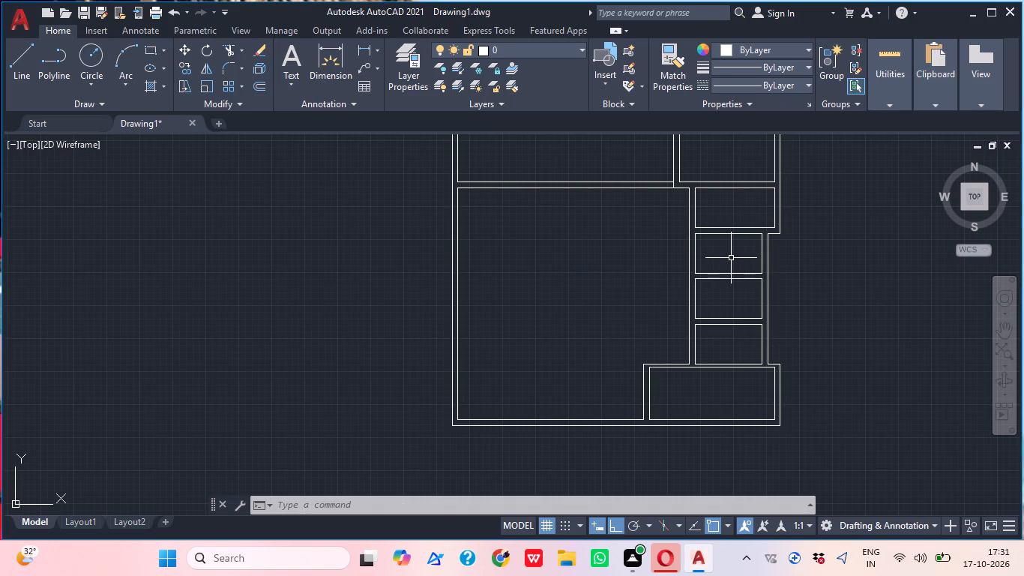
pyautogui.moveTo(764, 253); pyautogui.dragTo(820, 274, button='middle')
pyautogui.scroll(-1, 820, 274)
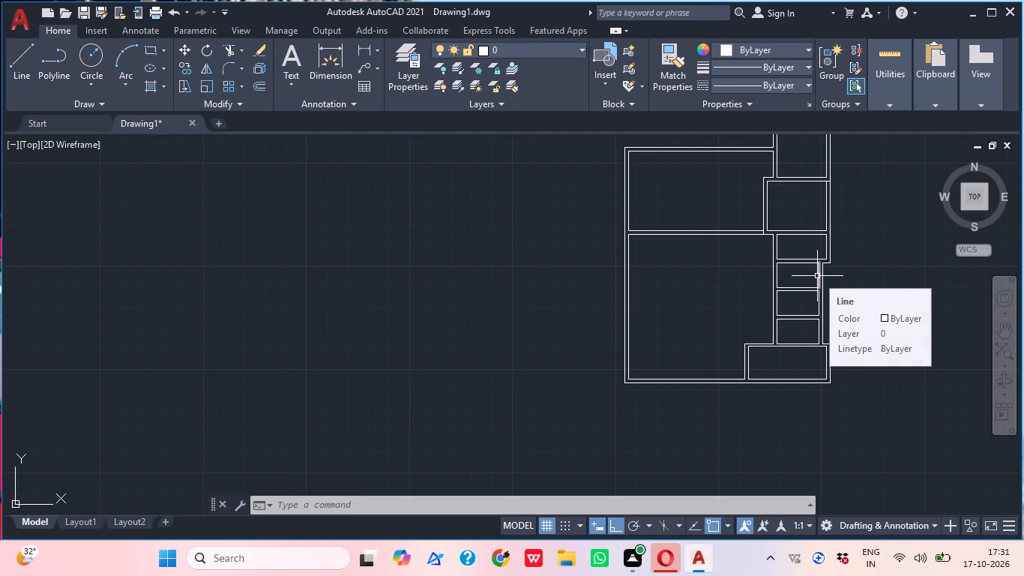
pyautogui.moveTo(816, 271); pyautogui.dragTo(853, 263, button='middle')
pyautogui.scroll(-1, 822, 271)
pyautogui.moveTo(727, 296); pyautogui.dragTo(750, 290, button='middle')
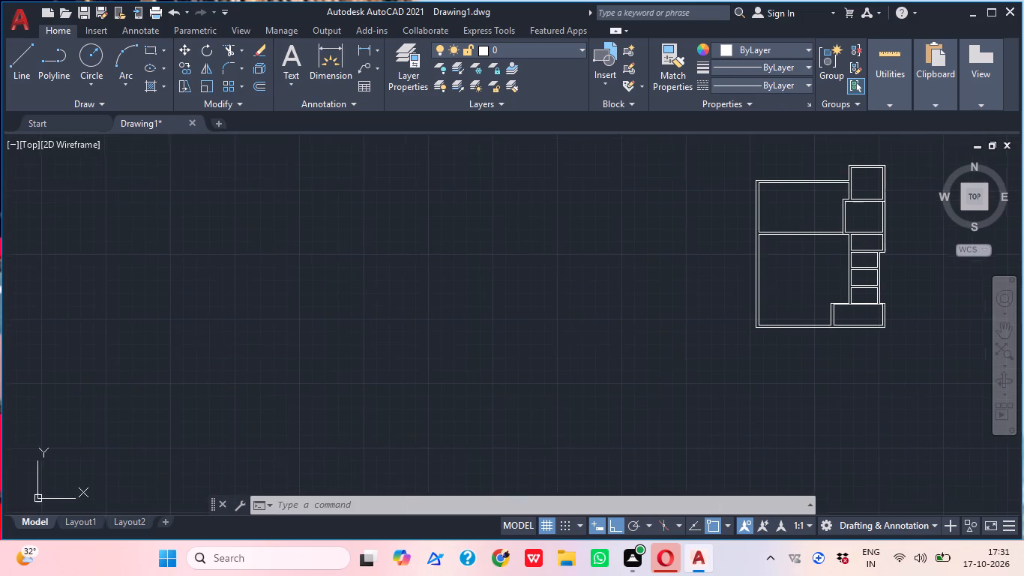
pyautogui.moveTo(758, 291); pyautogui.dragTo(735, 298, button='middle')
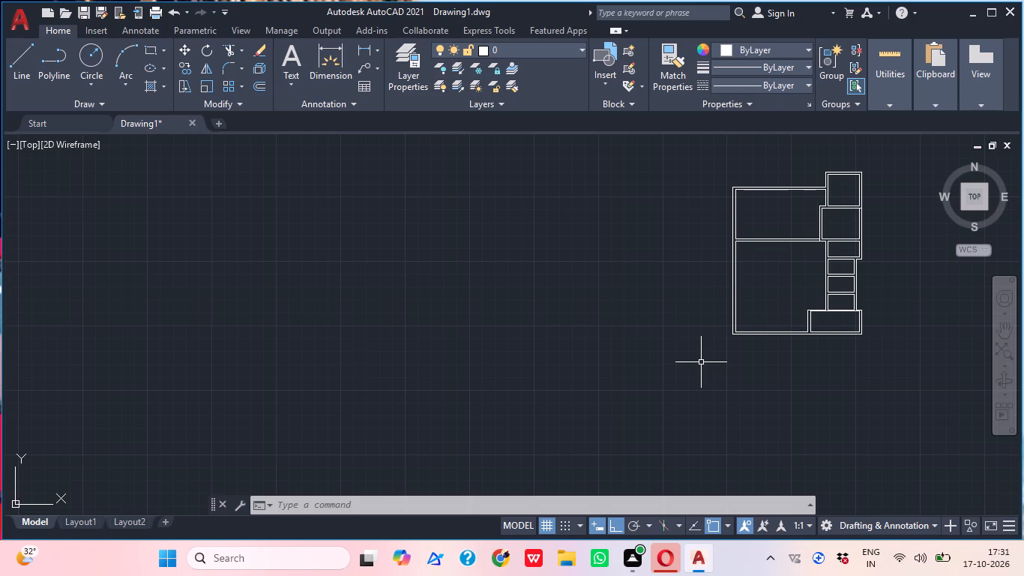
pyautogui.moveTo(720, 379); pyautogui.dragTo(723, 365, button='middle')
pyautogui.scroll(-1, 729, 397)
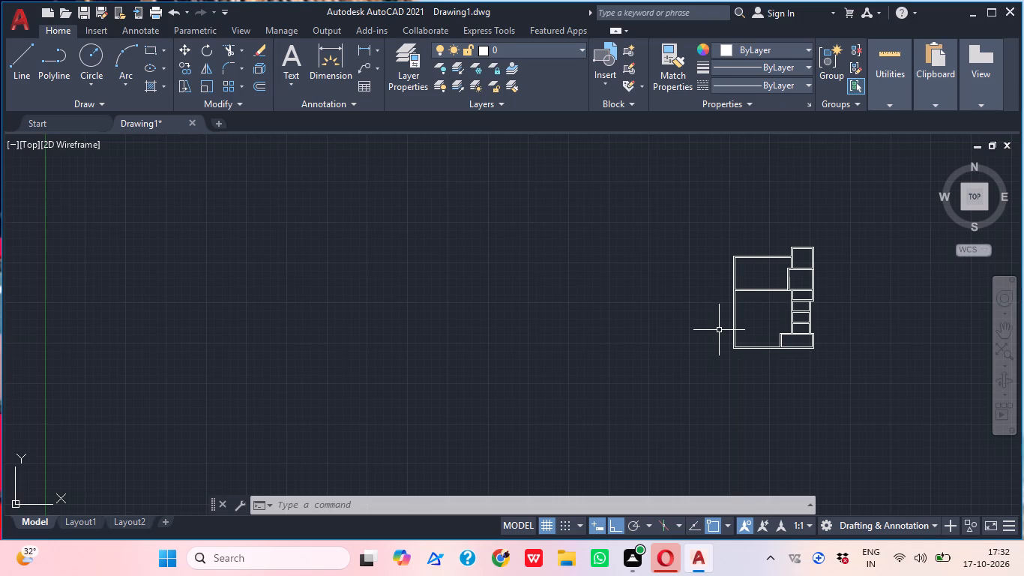
# Examine the wall between the north room and the large southwest room, including its junctions with the east rooms.
pyautogui.scroll(-1, 765, 325)
pyautogui.scroll(7, 765, 308)
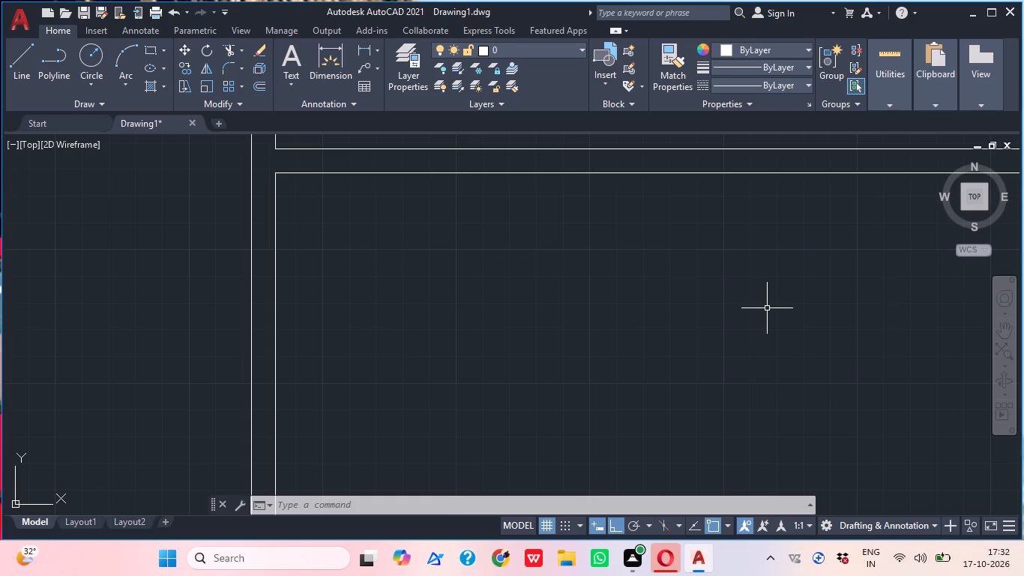
pyautogui.scroll(-2, 768, 308)
pyautogui.moveTo(765, 310); pyautogui.dragTo(726, 352, button='middle')
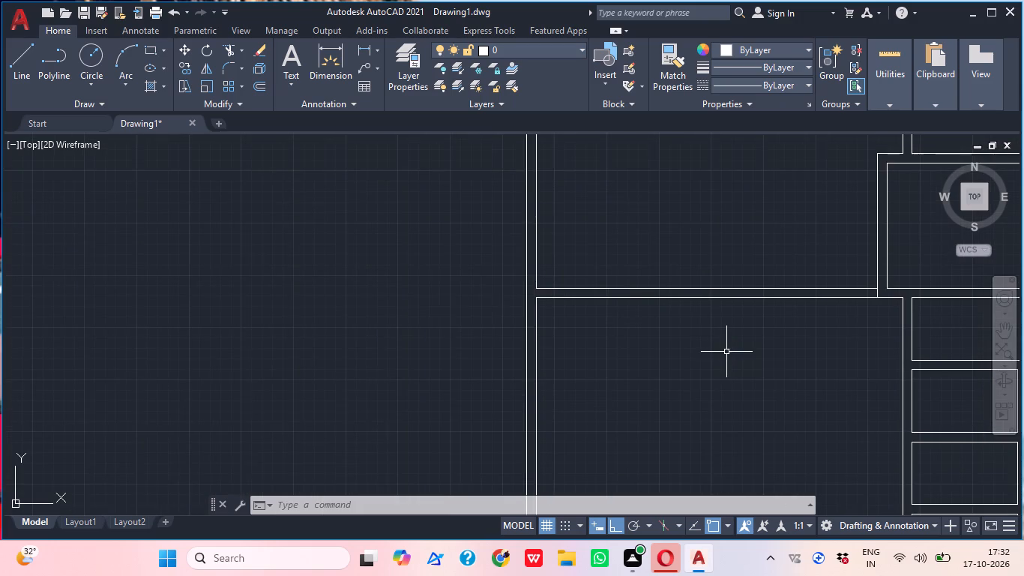
pyautogui.moveTo(726, 352); pyautogui.dragTo(715, 365, button='middle')
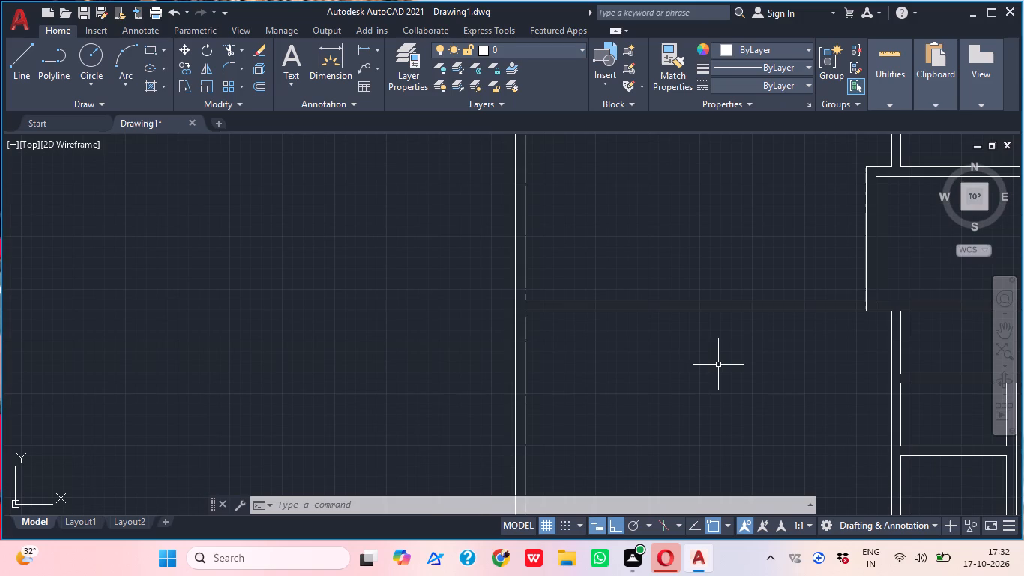
pyautogui.moveTo(729, 364); pyautogui.dragTo(738, 348, button='middle')
pyautogui.moveTo(738, 369); pyautogui.dragTo(735, 335, button='middle')
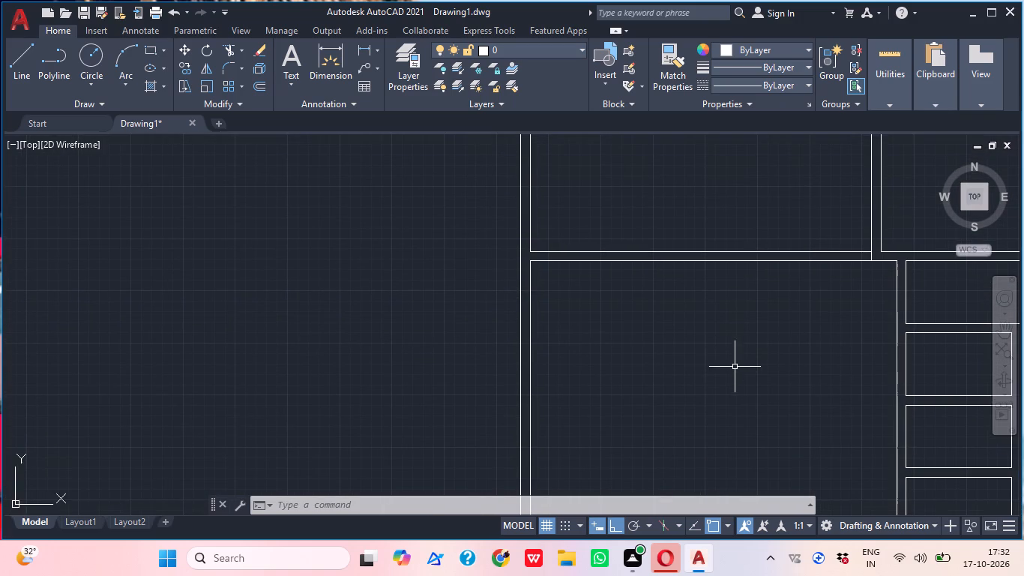
pyautogui.scroll(1, 735, 368)
pyautogui.moveTo(735, 368); pyautogui.dragTo(742, 352, button='middle')
pyautogui.moveTo(716, 375); pyautogui.dragTo(714, 354, button='middle')
pyautogui.middleClick(724, 360)
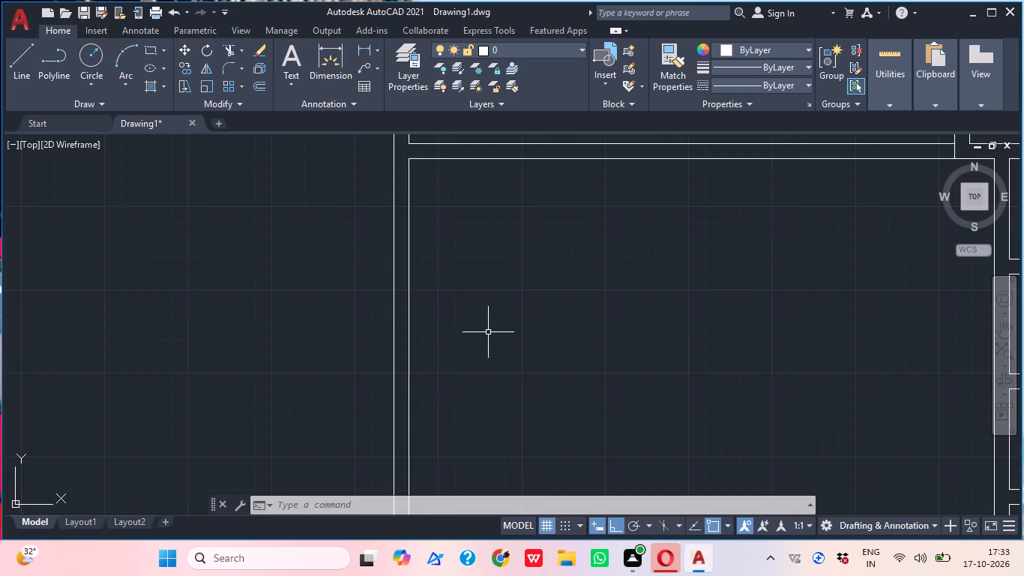
# Examine the large southwest room alongside the east column of rooms and the overall plan outline.
pyautogui.scroll(-1, 521, 298)
pyautogui.moveTo(520, 298); pyautogui.dragTo(515, 310, button='middle')
pyautogui.moveTo(571, 318); pyautogui.dragTo(555, 319, button='middle')
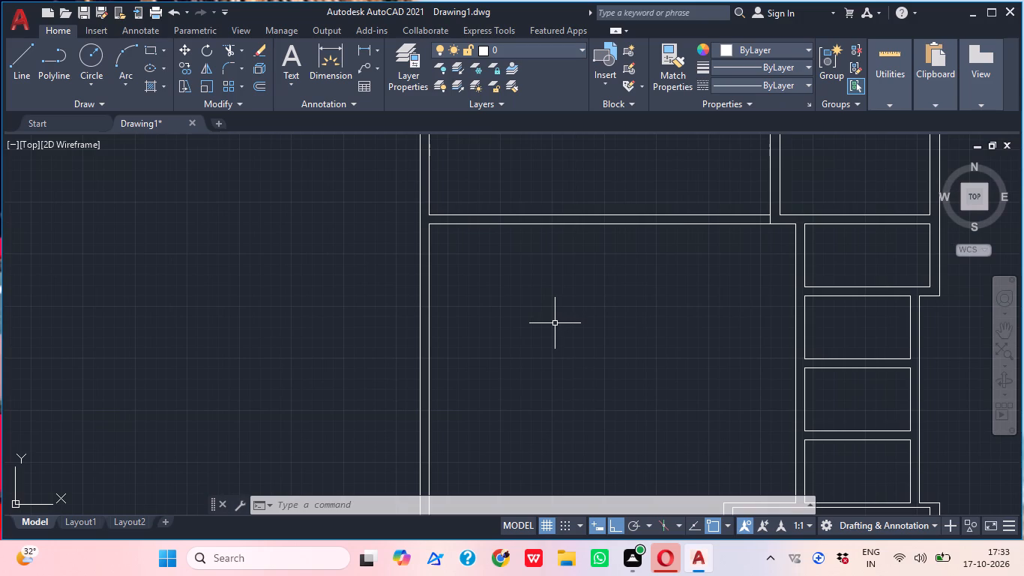
pyautogui.scroll(-1, 563, 317)
pyautogui.moveTo(570, 313); pyautogui.dragTo(562, 310, button='middle')
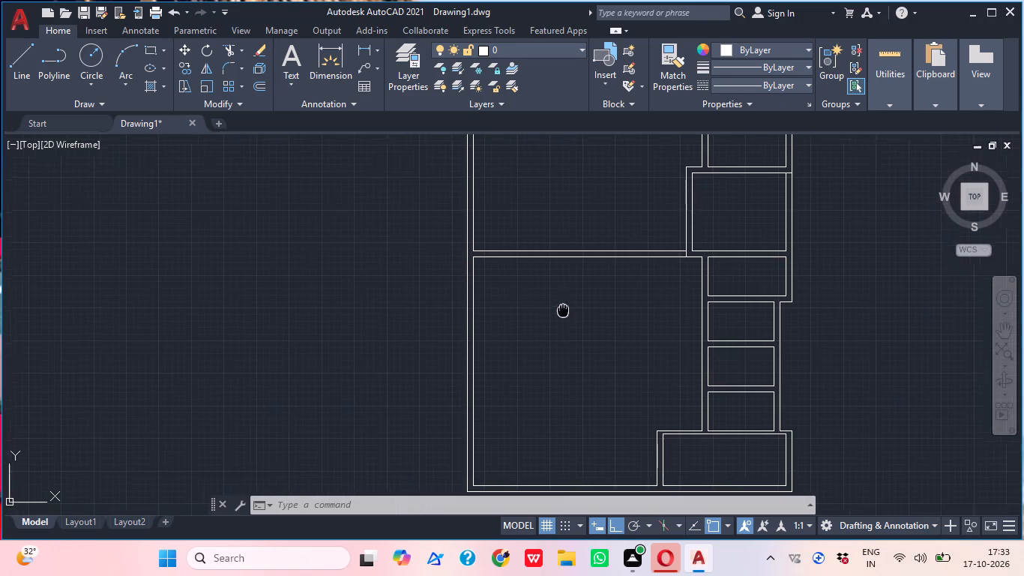
pyautogui.moveTo(562, 310); pyautogui.dragTo(554, 295, button='middle')
pyautogui.scroll(-1, 558, 298)
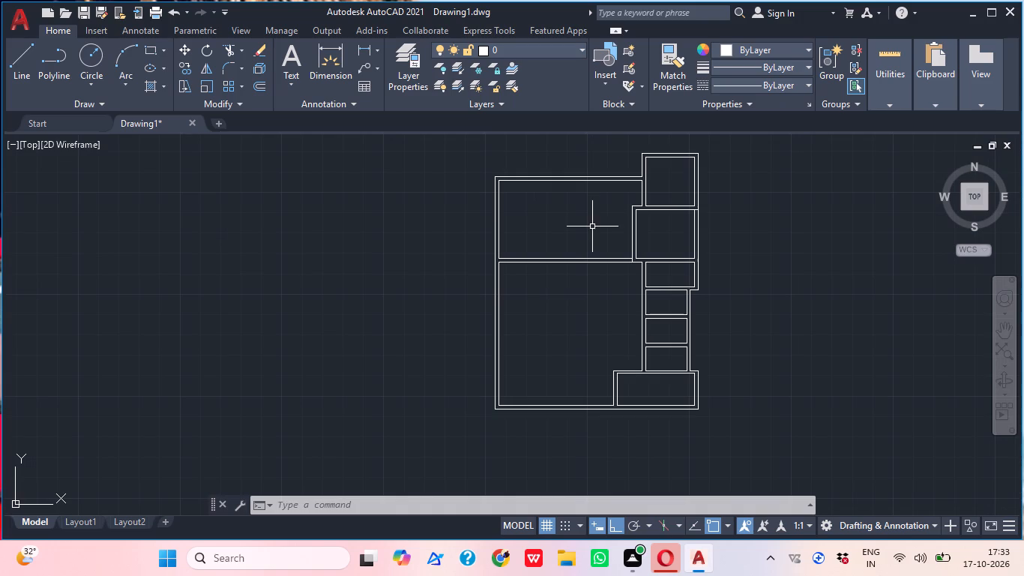
pyautogui.moveTo(597, 220); pyautogui.dragTo(584, 260, button='middle')
pyautogui.scroll(-1, 584, 260)
pyautogui.moveTo(593, 230); pyautogui.dragTo(596, 219, button='middle')
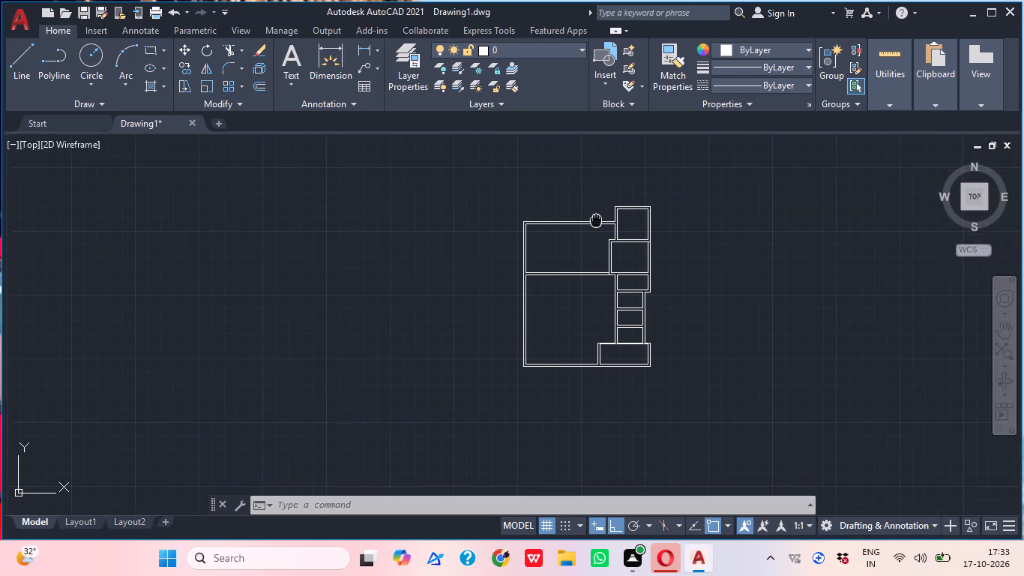
pyautogui.moveTo(596, 219); pyautogui.dragTo(596, 208, button='middle')
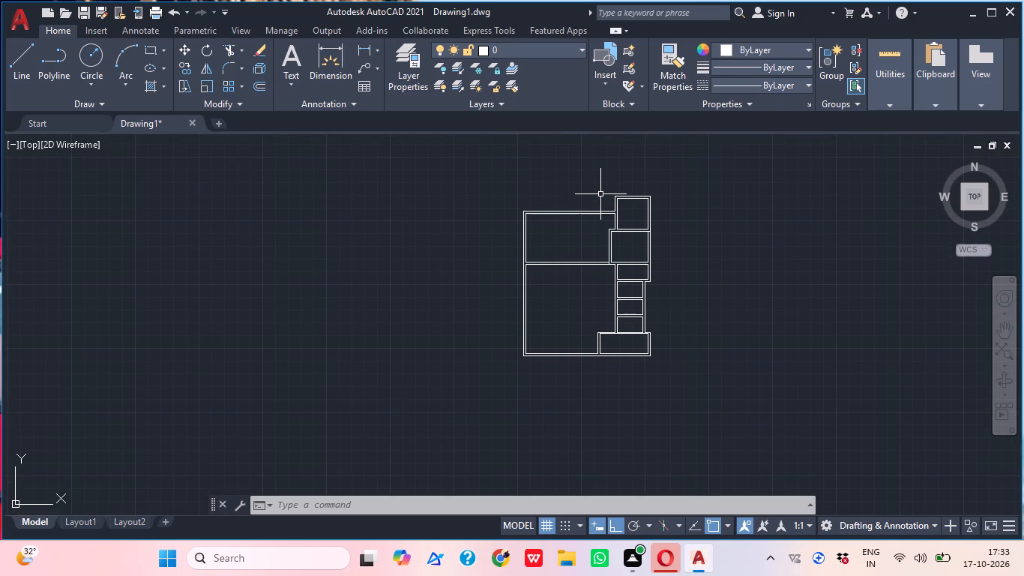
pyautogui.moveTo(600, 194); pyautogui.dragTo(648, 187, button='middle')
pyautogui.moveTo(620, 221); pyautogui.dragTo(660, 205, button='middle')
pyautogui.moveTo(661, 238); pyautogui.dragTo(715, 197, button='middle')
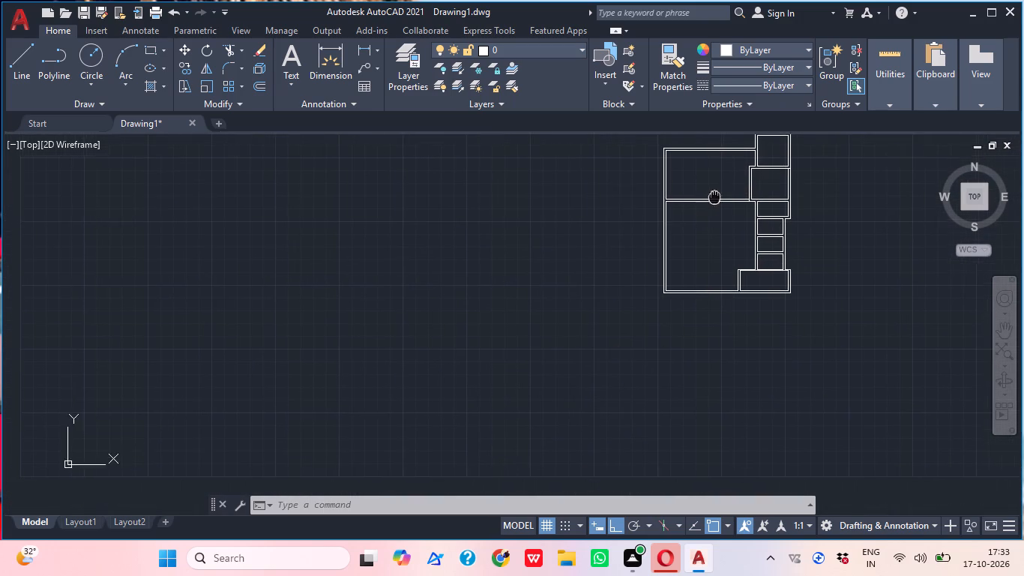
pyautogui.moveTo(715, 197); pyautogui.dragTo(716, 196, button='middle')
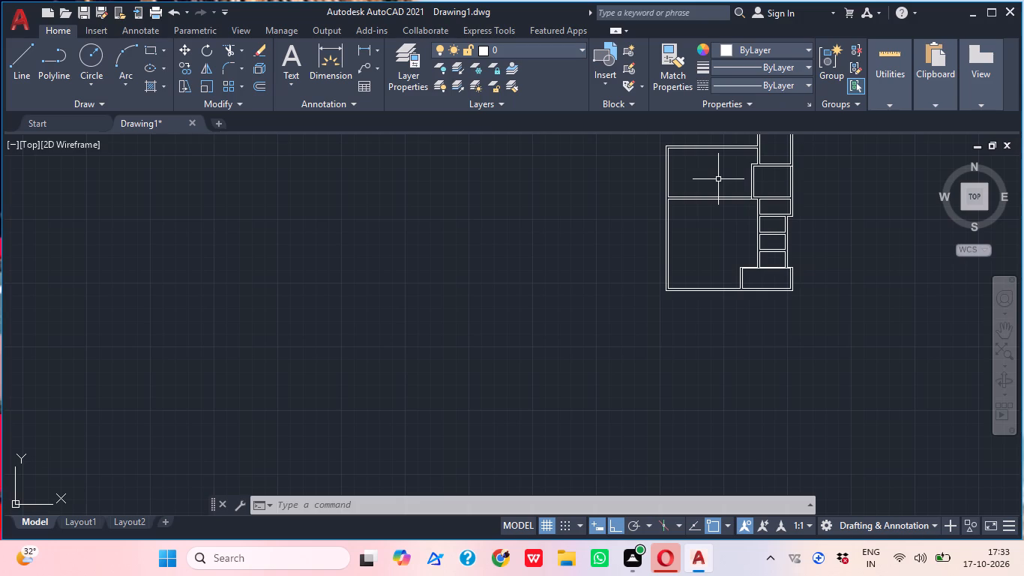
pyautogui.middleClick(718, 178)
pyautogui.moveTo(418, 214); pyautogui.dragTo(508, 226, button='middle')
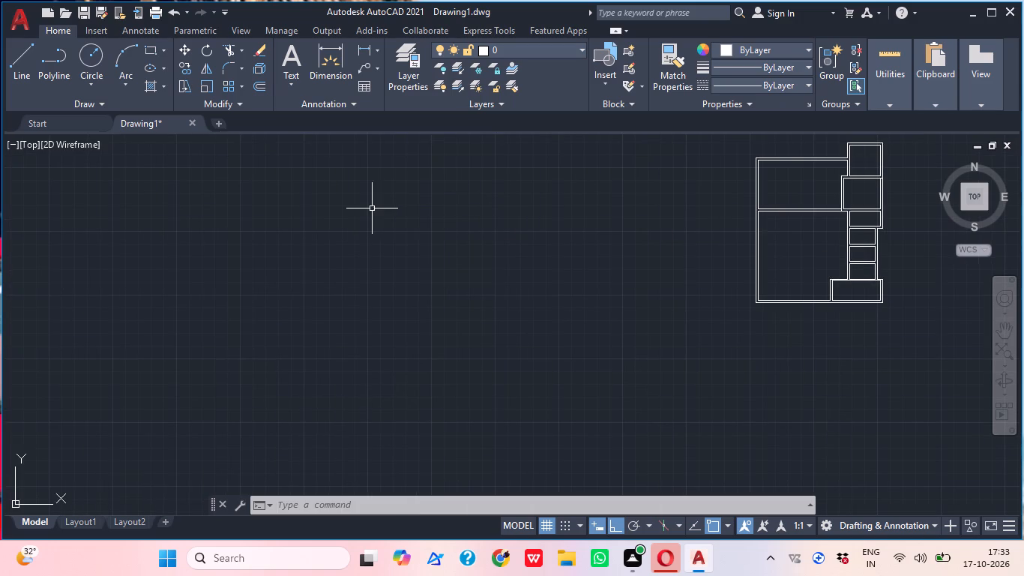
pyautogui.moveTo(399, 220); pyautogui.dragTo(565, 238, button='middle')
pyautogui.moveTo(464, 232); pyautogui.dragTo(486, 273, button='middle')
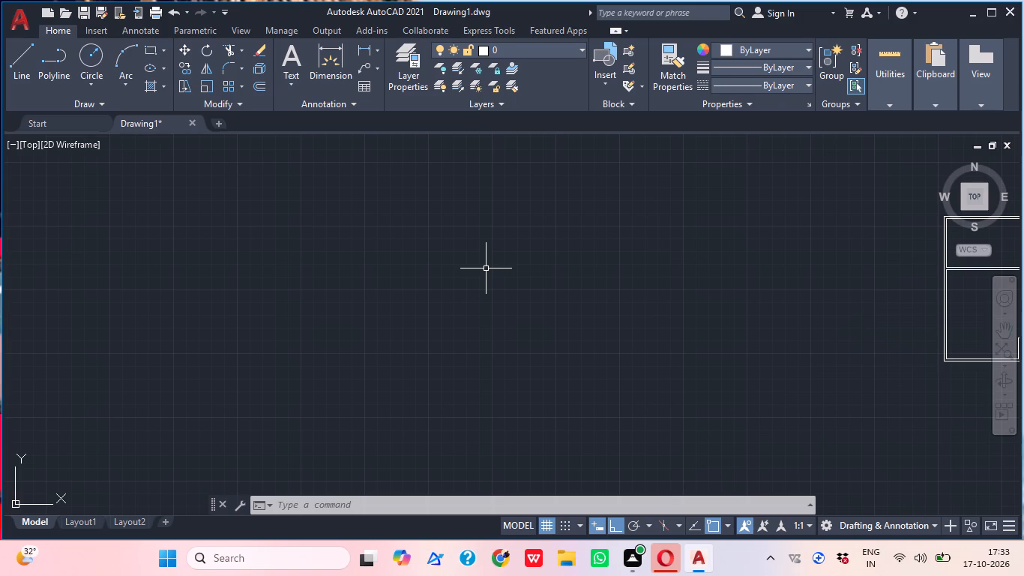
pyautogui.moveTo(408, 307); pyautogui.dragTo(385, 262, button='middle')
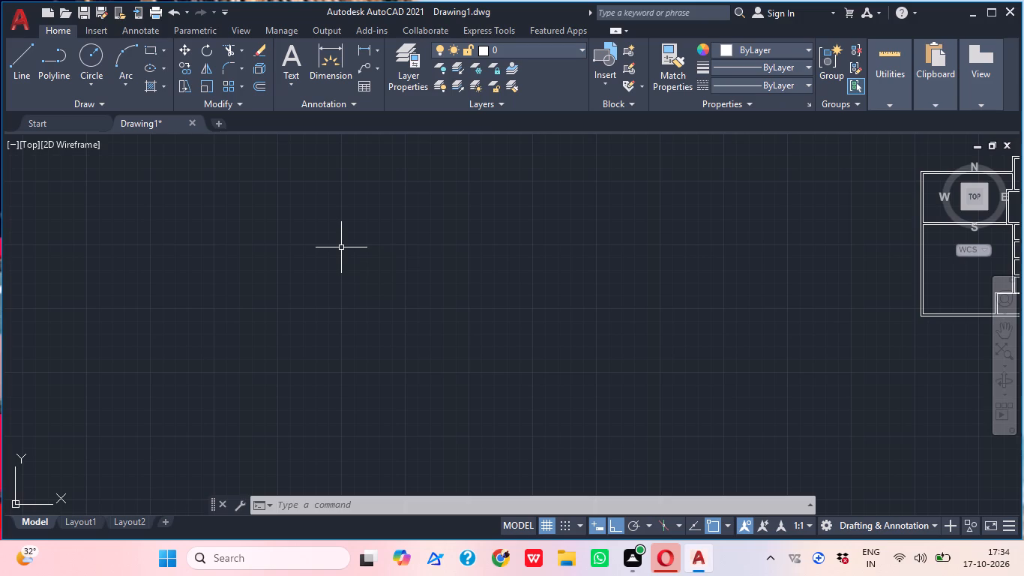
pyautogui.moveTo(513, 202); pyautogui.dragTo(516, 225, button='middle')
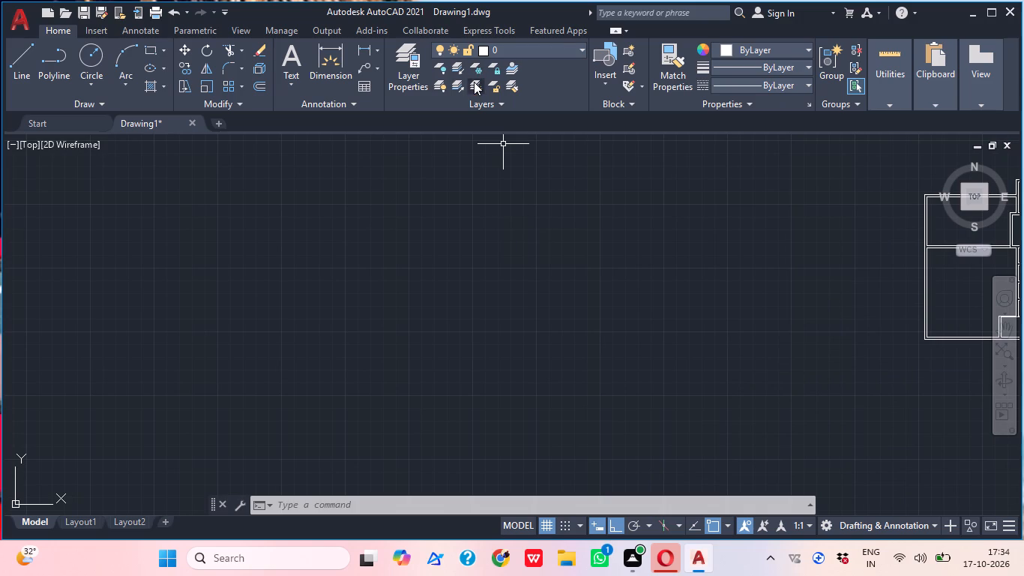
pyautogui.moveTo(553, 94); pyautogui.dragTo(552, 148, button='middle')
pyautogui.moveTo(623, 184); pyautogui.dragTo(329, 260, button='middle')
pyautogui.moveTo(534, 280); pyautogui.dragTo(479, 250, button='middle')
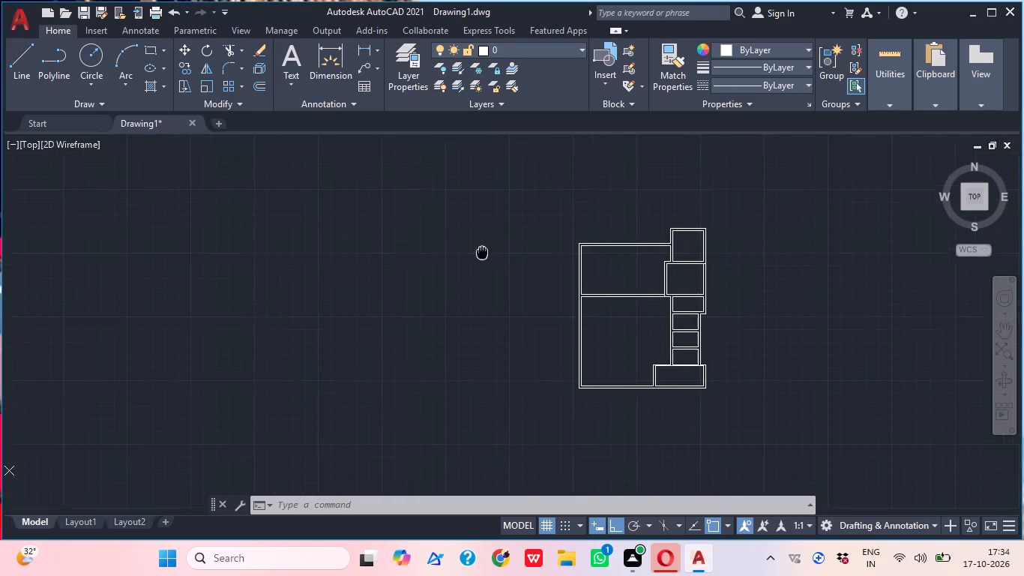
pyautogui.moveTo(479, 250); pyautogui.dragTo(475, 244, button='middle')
# Examine the whole floor plan from its south wall up to the topmost east room.
pyautogui.scroll(1, 553, 256)
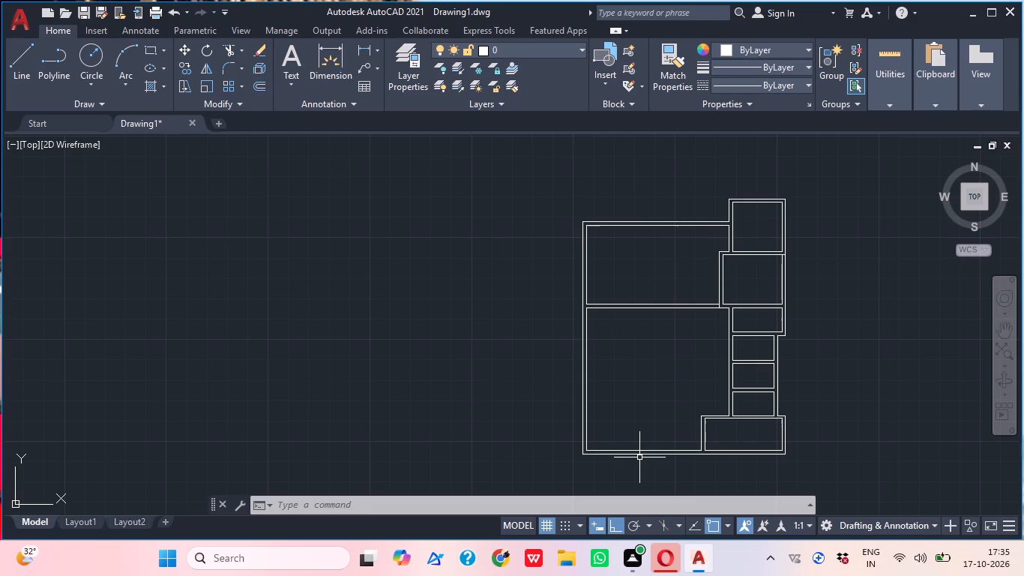
pyautogui.moveTo(630, 370); pyautogui.dragTo(646, 322, button='middle')
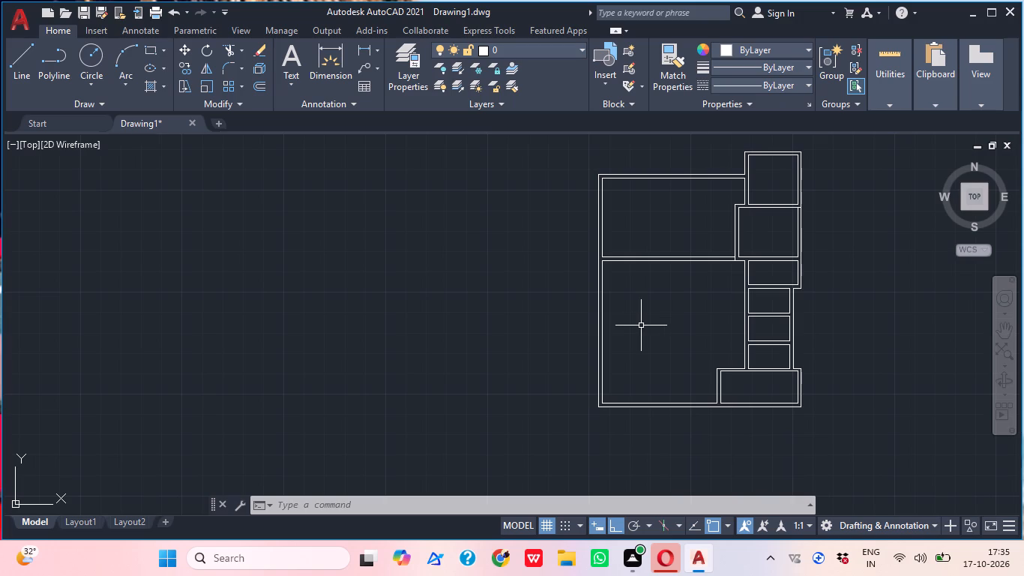
pyautogui.moveTo(712, 316); pyautogui.dragTo(726, 304, button='middle')
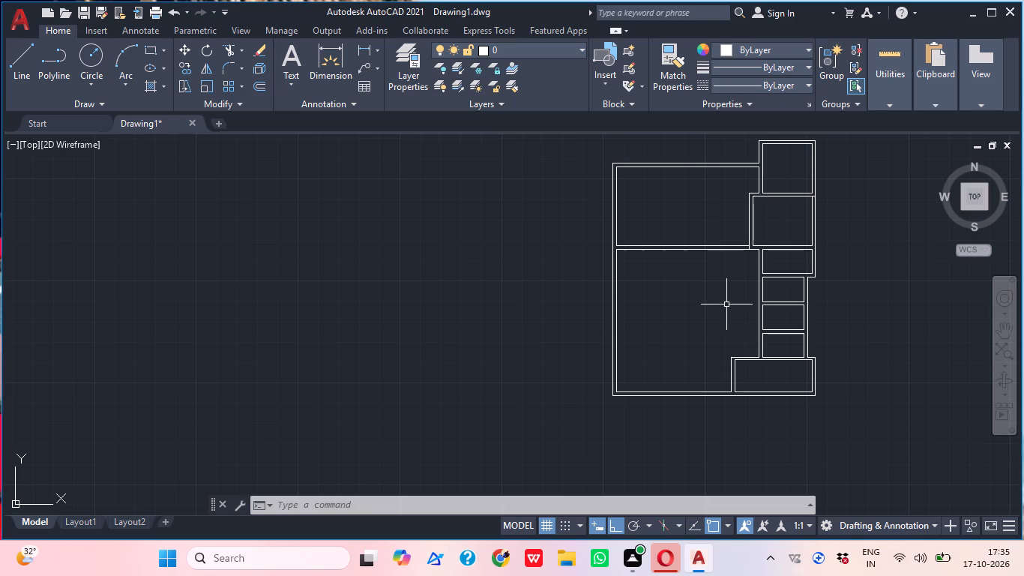
pyautogui.moveTo(716, 263); pyautogui.dragTo(706, 336, button='middle')
pyautogui.moveTo(781, 286); pyautogui.dragTo(752, 292, button='middle')
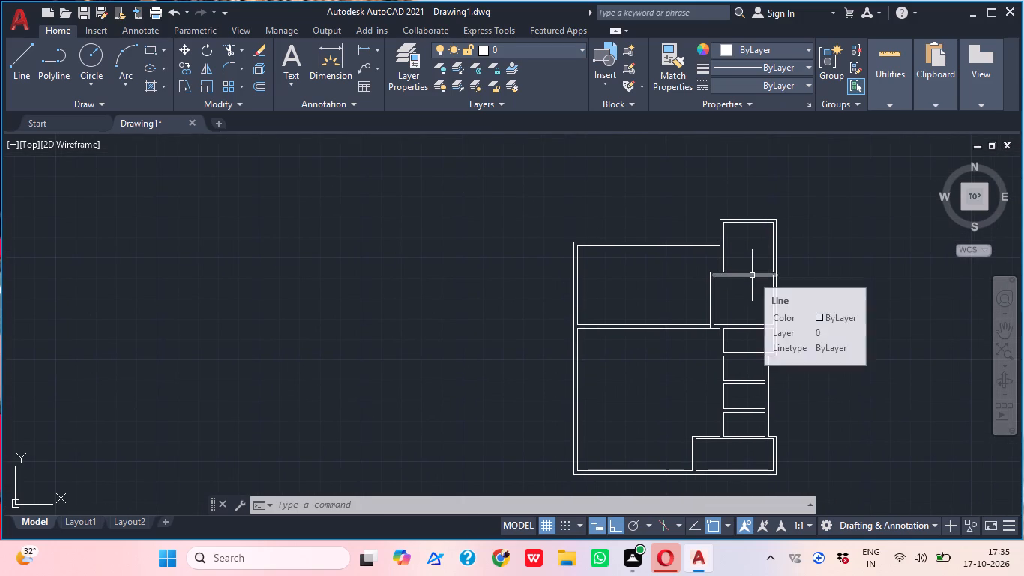
pyautogui.scroll(1, 749, 250)
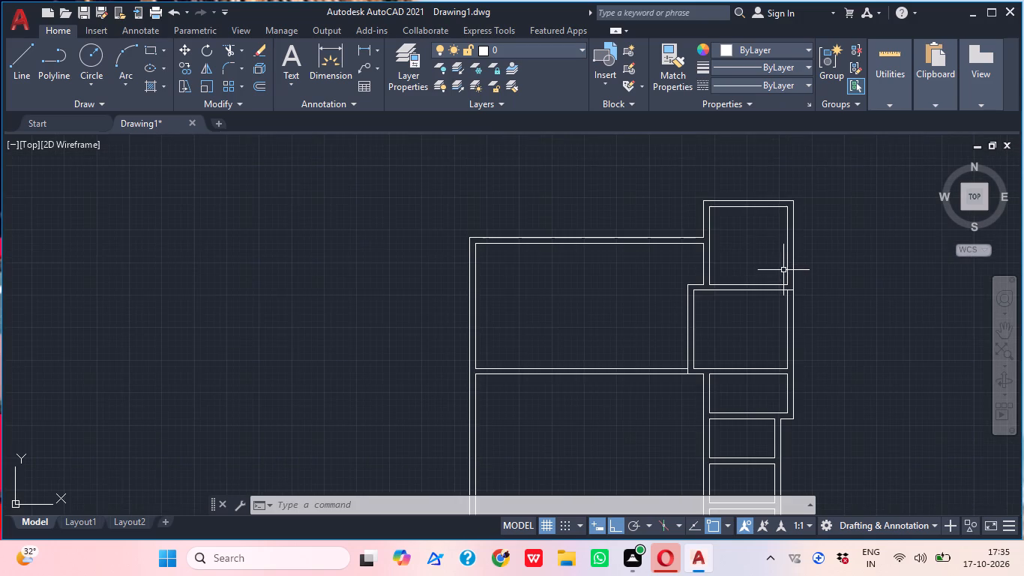
pyautogui.scroll(1, 783, 270)
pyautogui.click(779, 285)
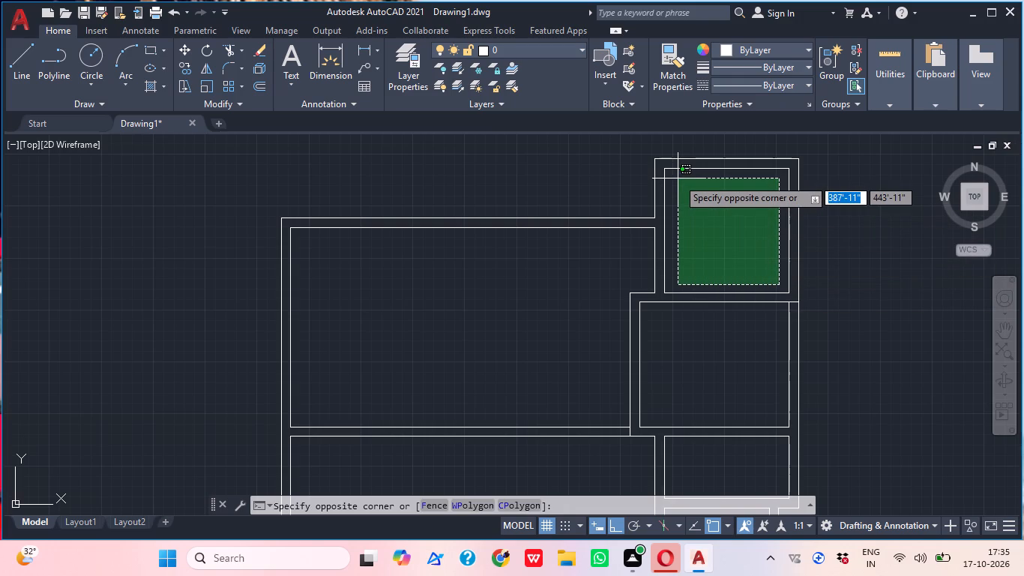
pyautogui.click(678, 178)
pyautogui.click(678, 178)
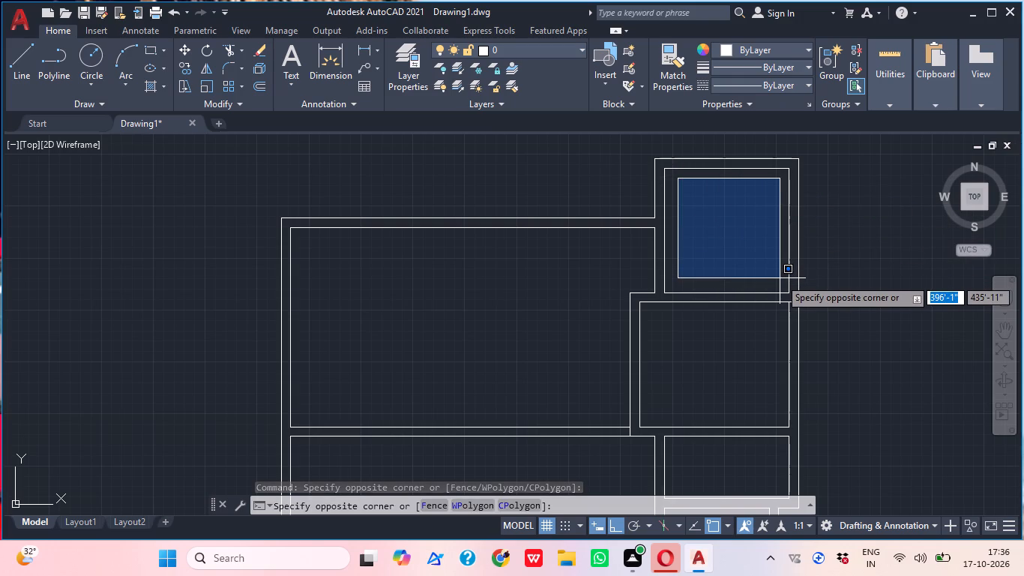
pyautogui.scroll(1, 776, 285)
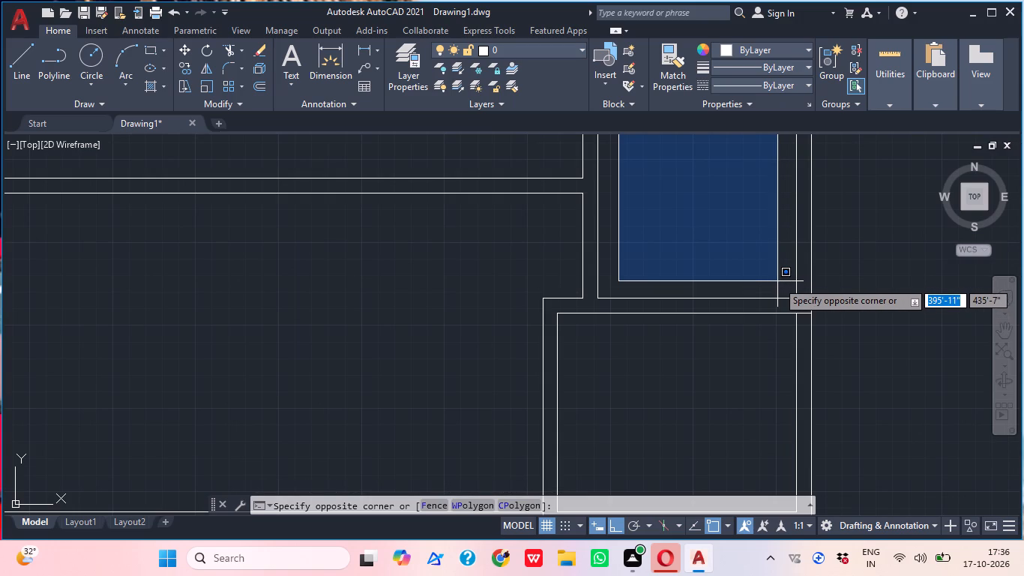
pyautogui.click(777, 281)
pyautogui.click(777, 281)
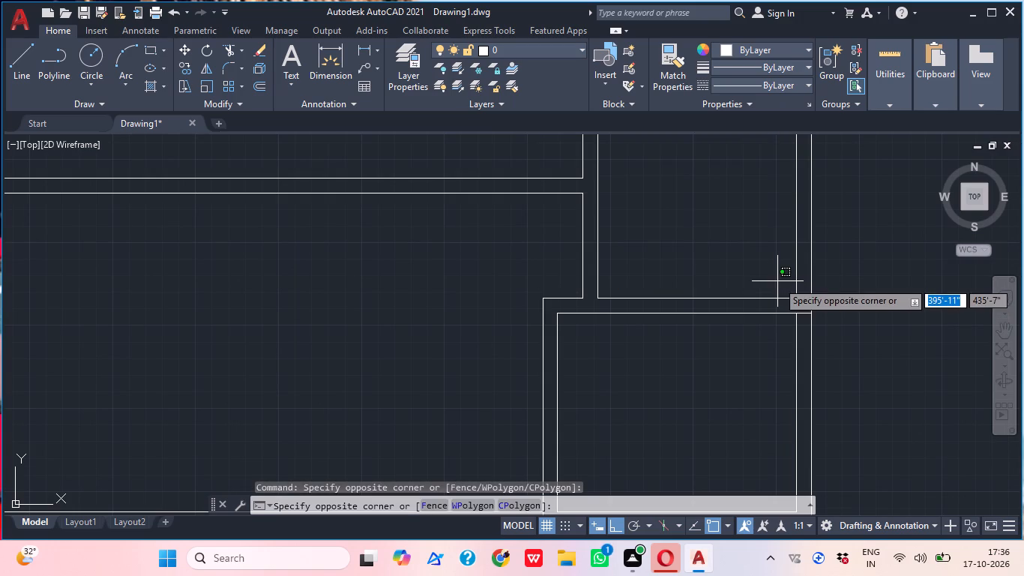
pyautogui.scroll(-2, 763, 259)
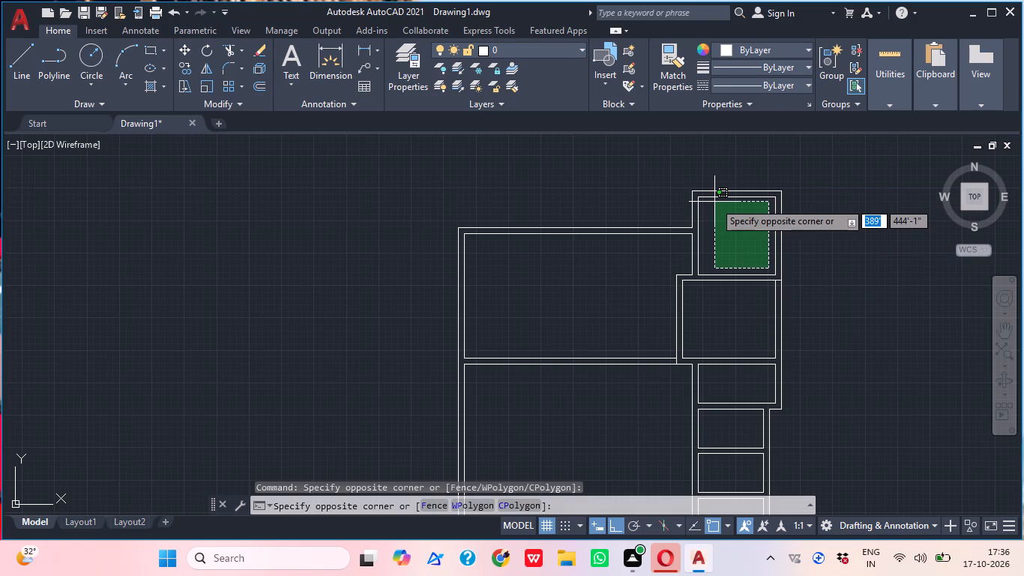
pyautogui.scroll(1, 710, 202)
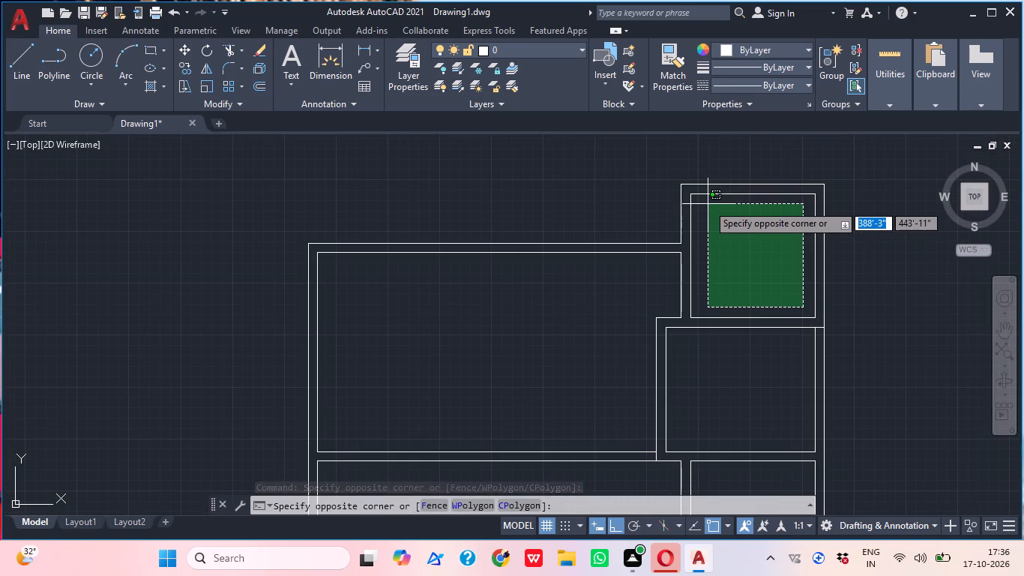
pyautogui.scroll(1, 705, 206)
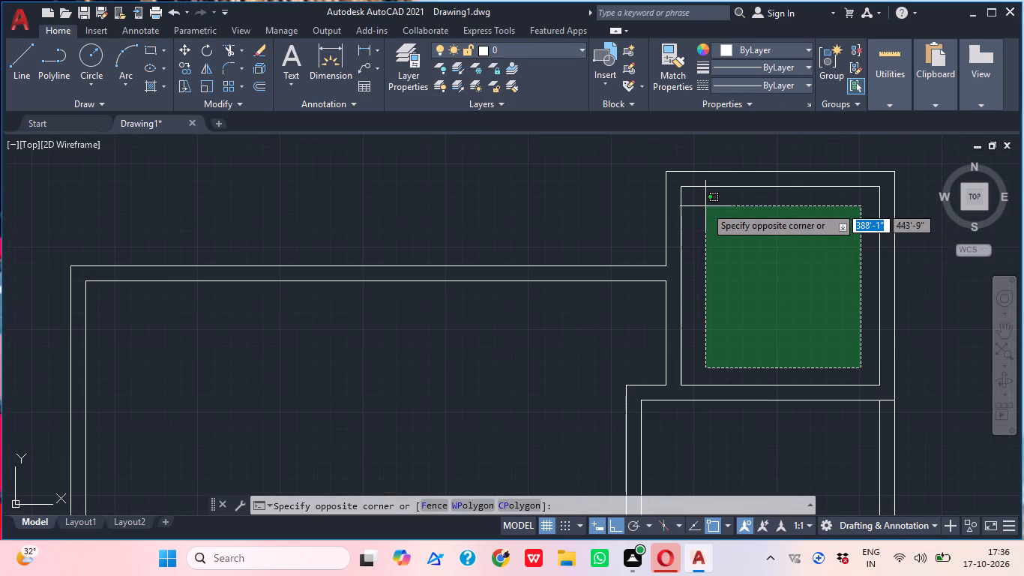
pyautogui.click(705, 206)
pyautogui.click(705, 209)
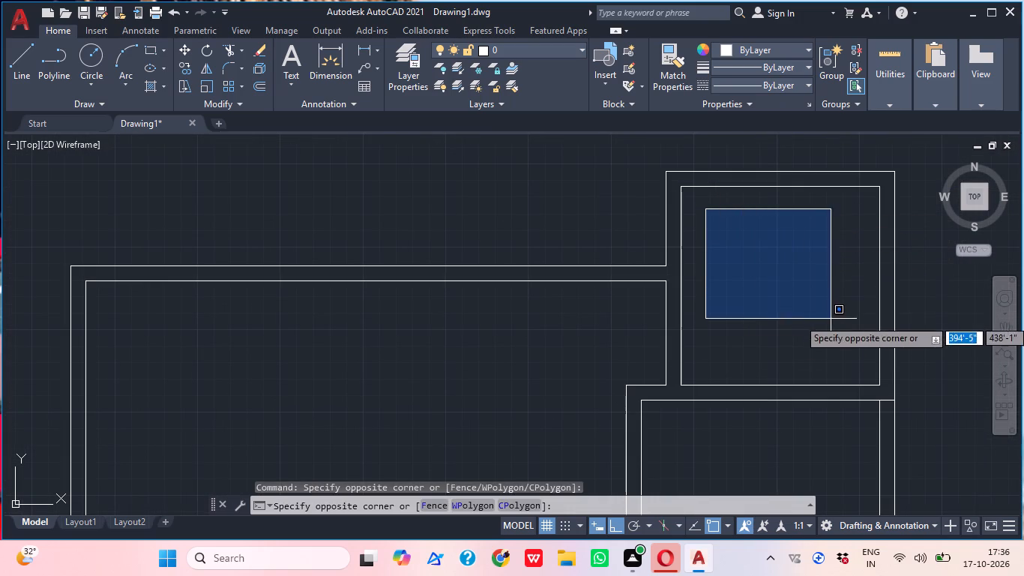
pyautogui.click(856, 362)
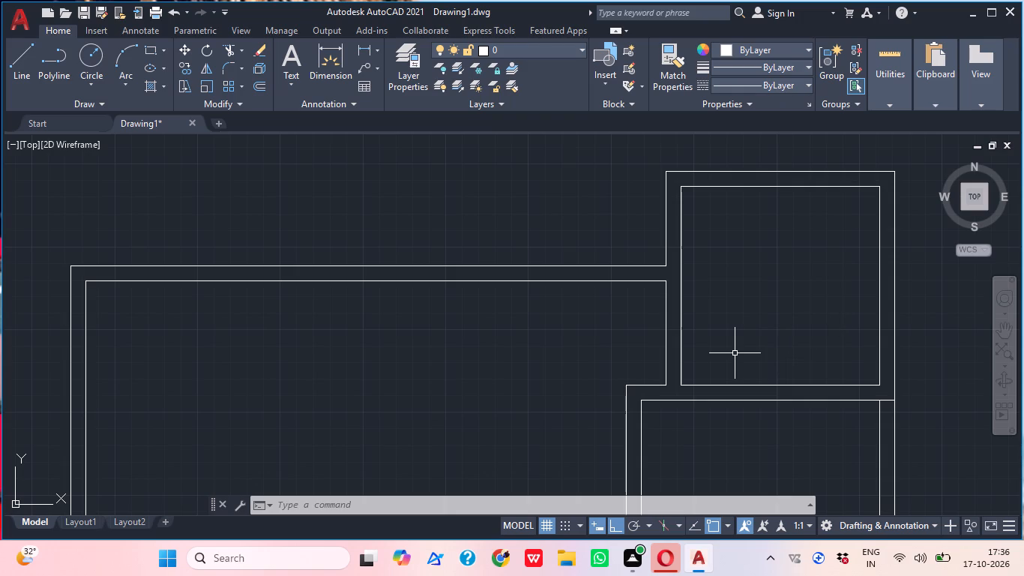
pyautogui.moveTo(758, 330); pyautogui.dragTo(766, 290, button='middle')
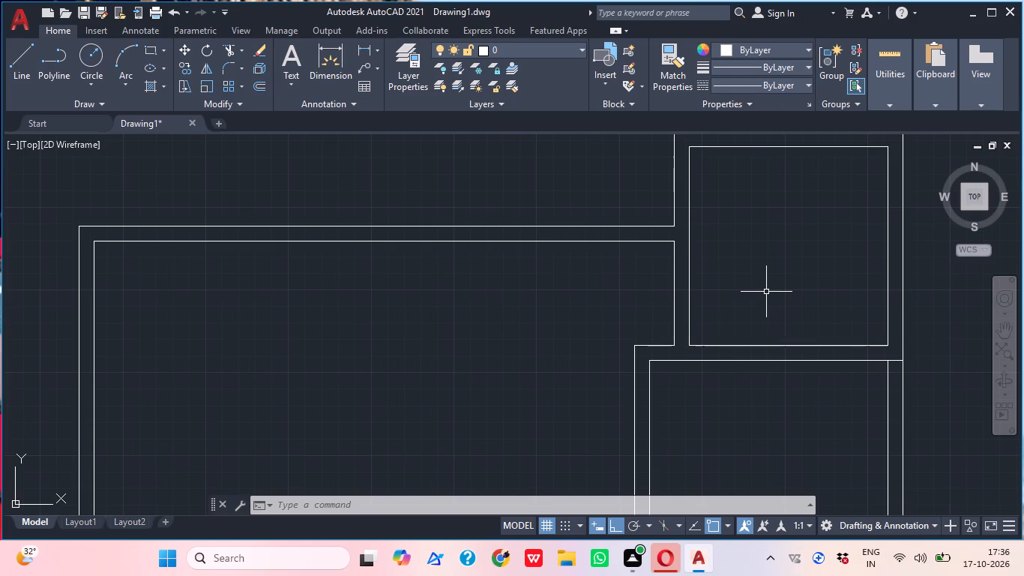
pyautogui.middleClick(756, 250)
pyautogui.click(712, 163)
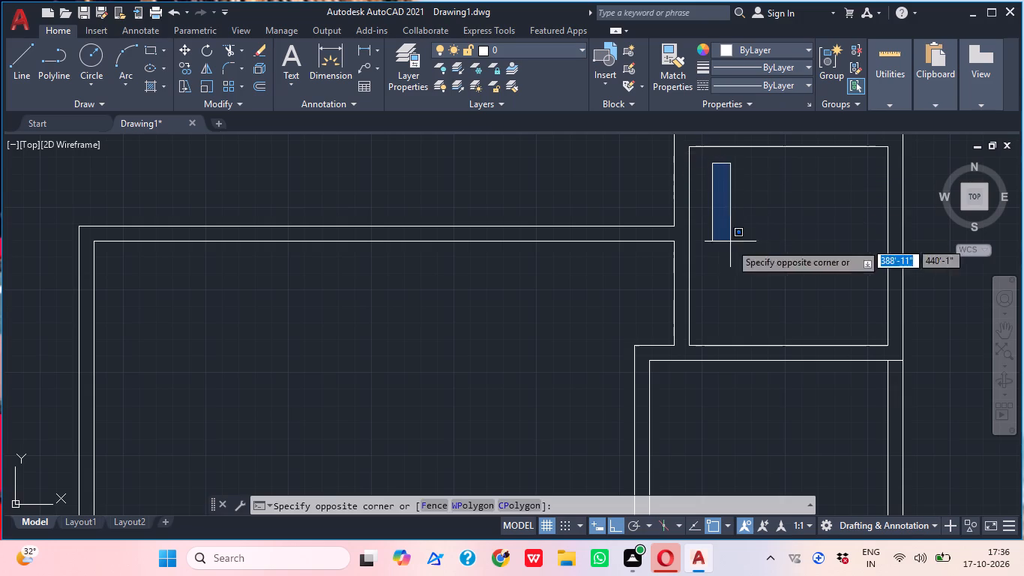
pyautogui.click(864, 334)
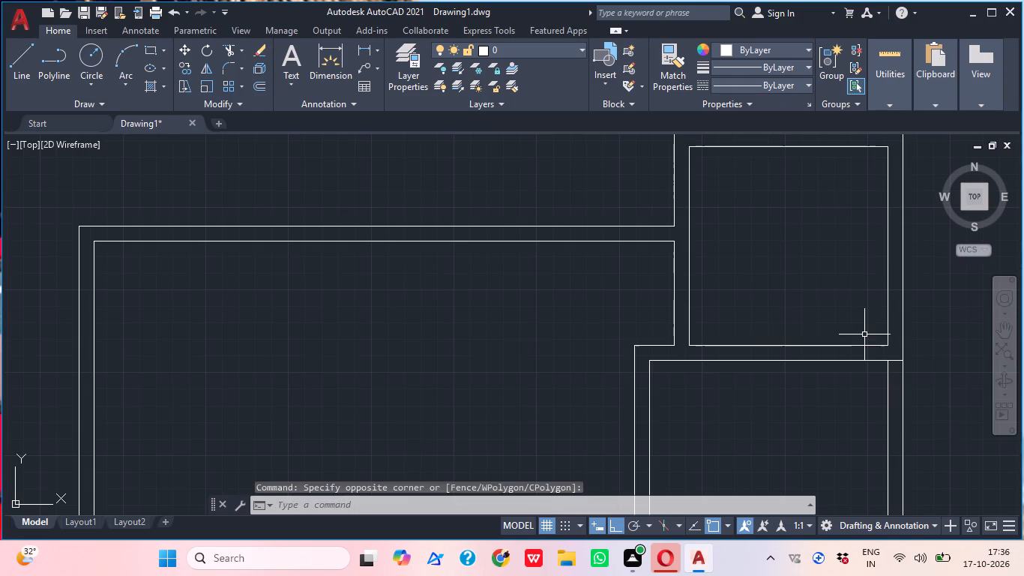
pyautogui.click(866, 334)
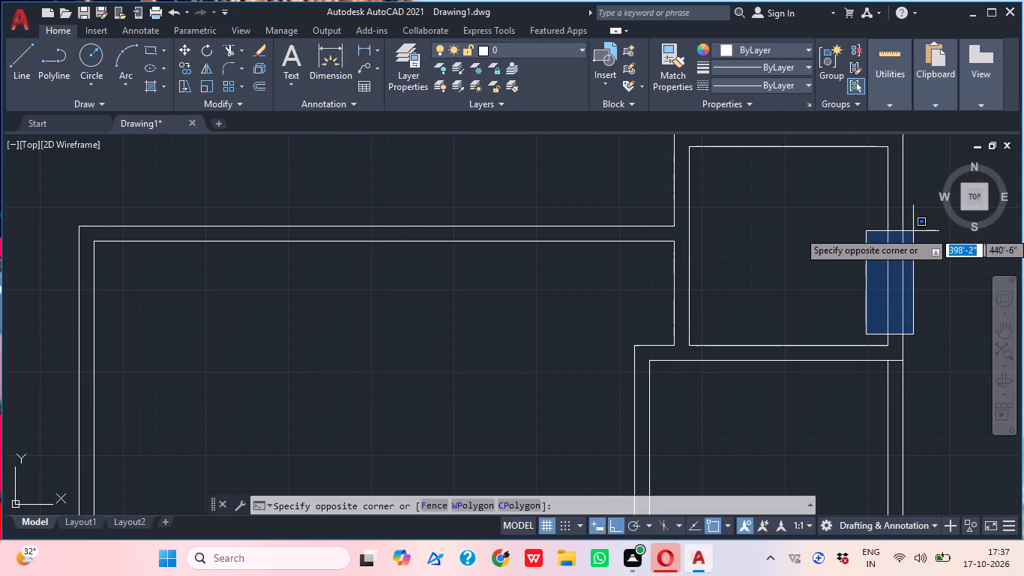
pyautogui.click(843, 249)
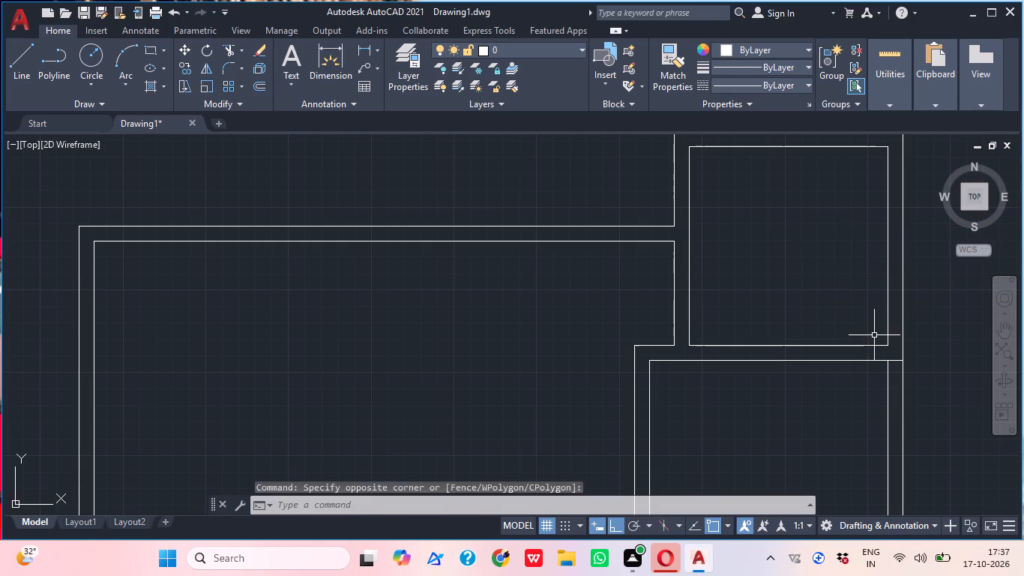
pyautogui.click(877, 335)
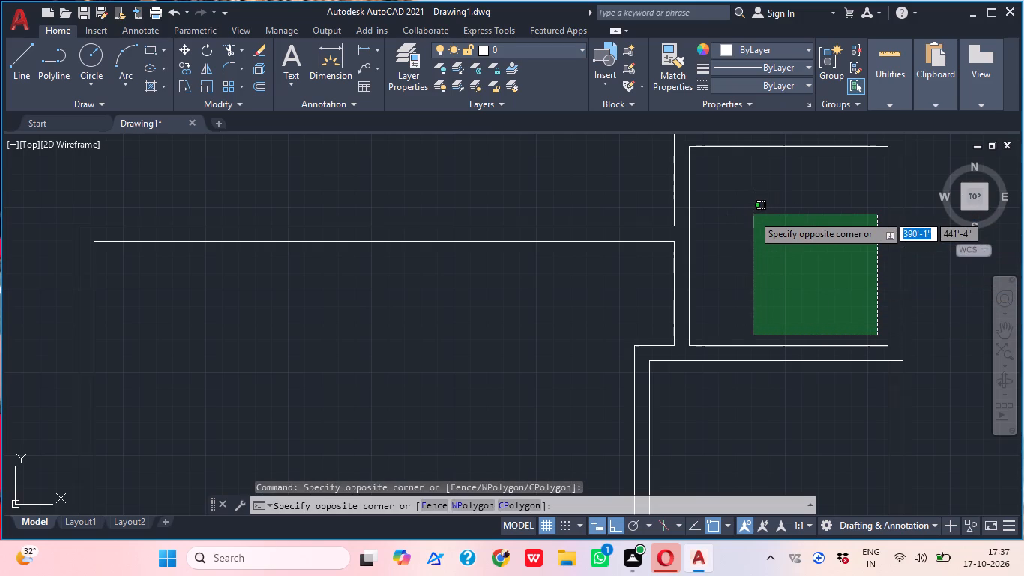
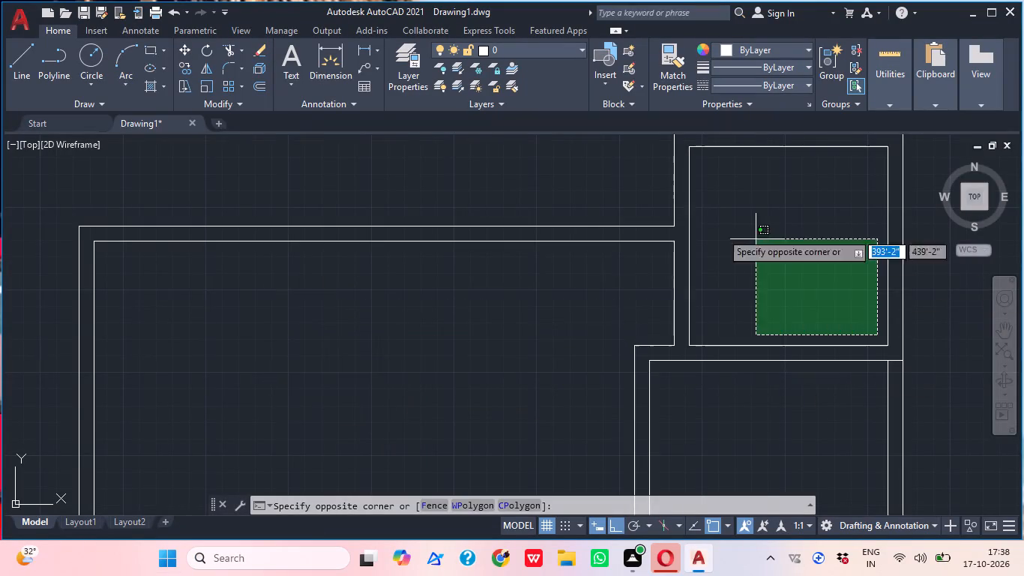
# Examine the east column of rooms from the topmost room southward, together with the adjoining north and southwest rooms.
pyautogui.scroll(-2, 703, 271)
pyautogui.click(812, 336)
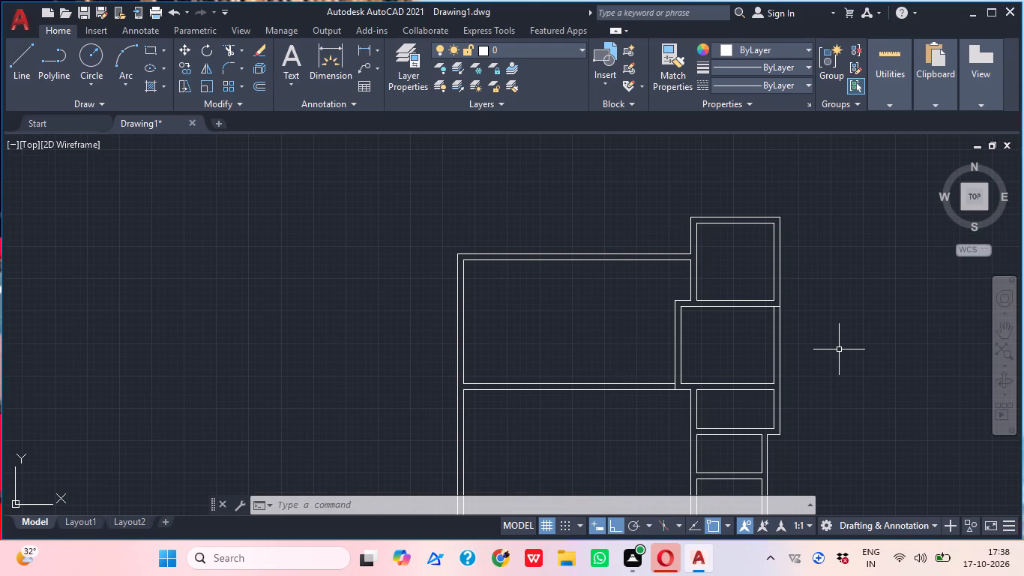
pyautogui.moveTo(814, 338); pyautogui.dragTo(786, 289, button='middle')
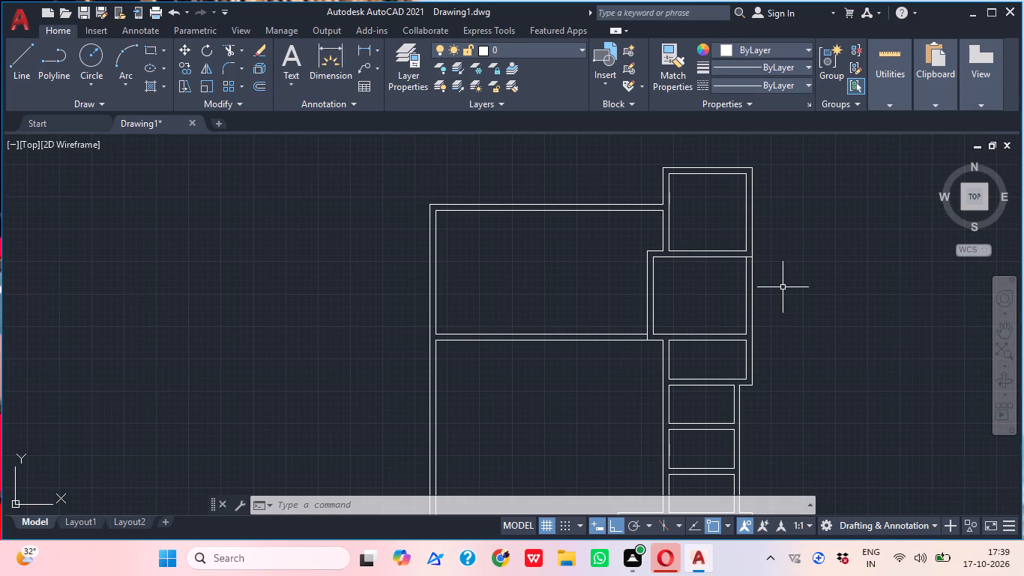
pyautogui.moveTo(817, 287); pyautogui.dragTo(764, 263, button='middle')
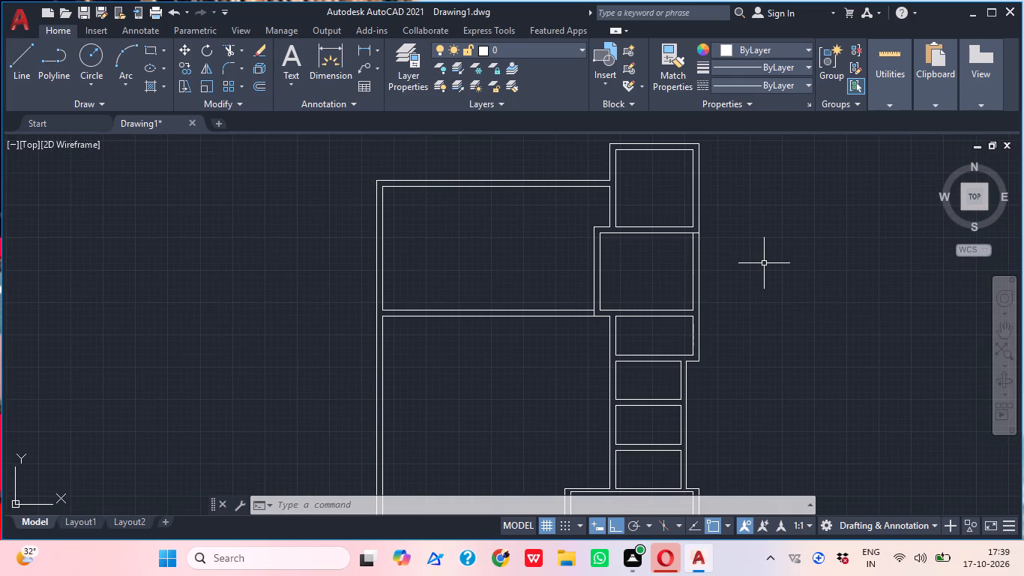
pyautogui.moveTo(748, 261); pyautogui.dragTo(743, 253, button='middle')
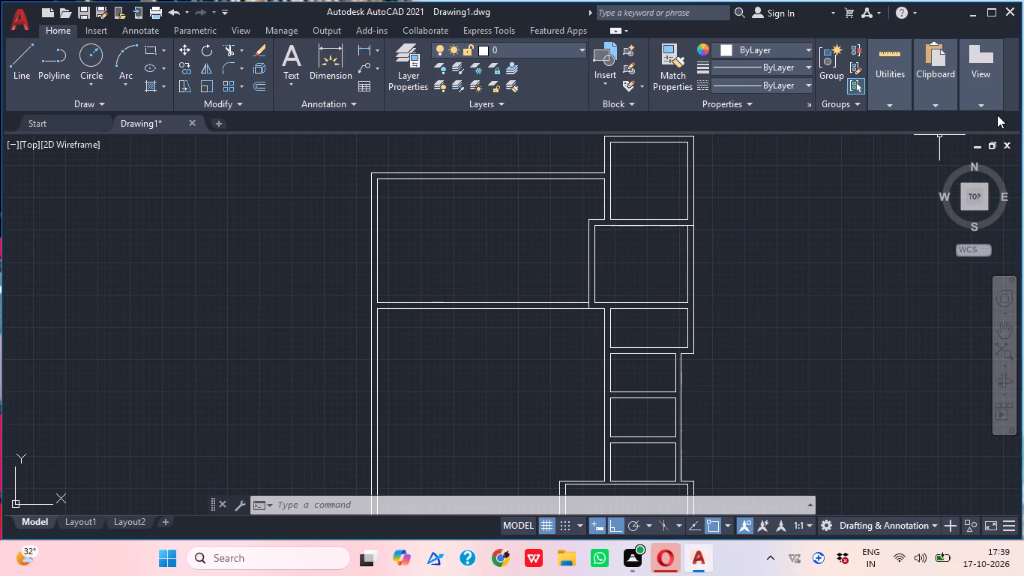
pyautogui.moveTo(844, 269); pyautogui.dragTo(842, 268, button='middle')
pyautogui.moveTo(842, 268); pyautogui.dragTo(828, 256, button='middle')
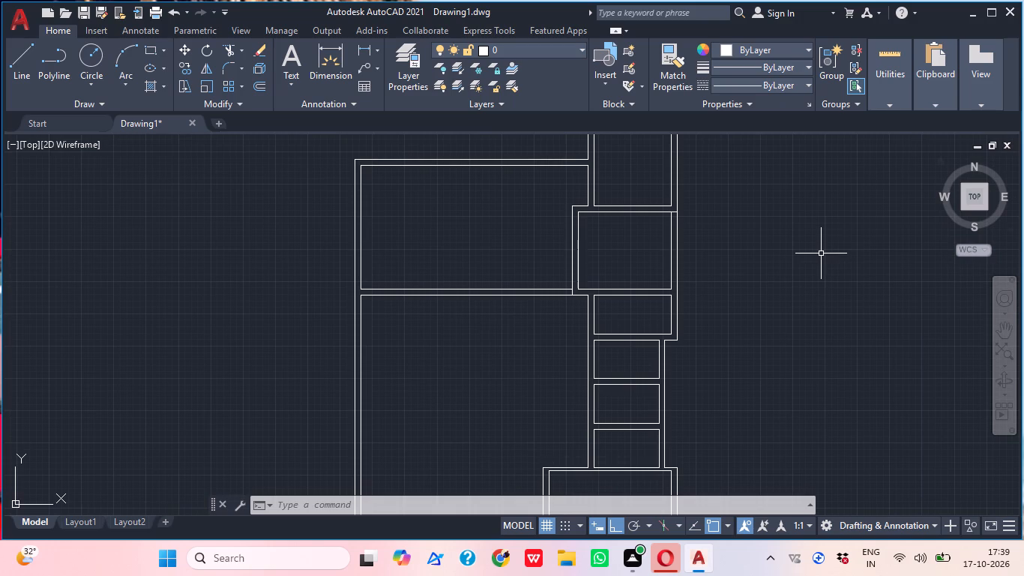
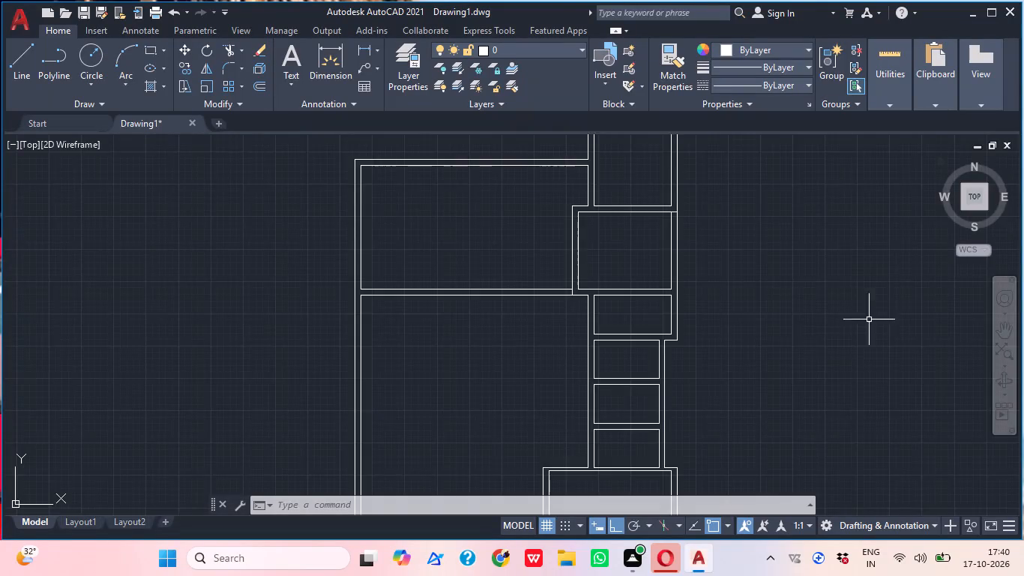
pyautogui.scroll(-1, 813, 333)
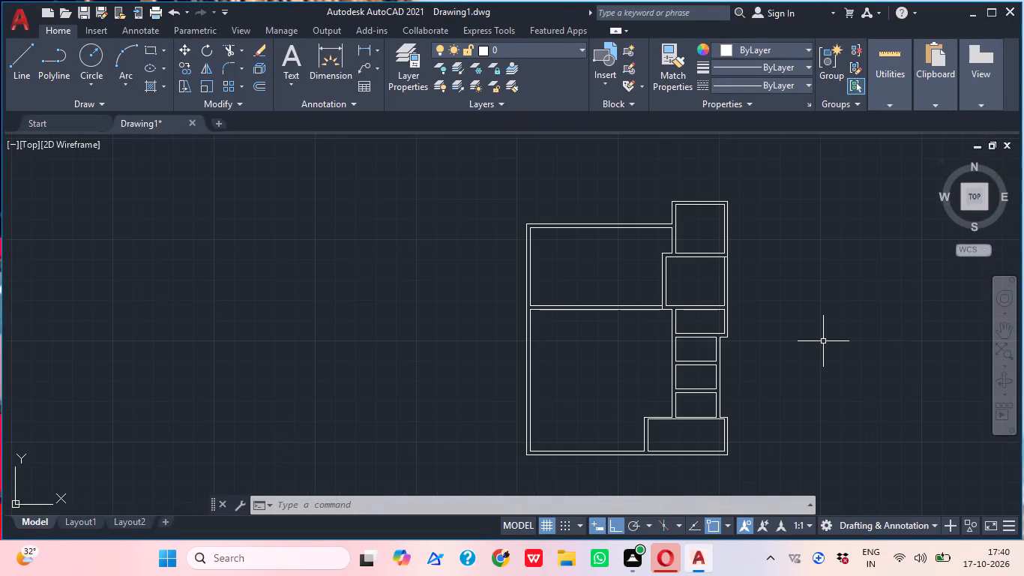
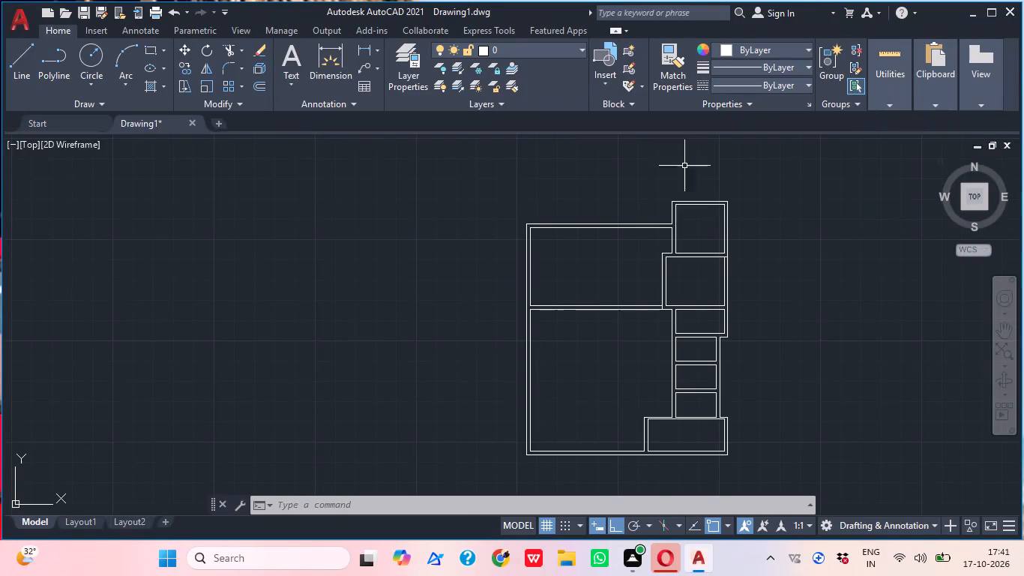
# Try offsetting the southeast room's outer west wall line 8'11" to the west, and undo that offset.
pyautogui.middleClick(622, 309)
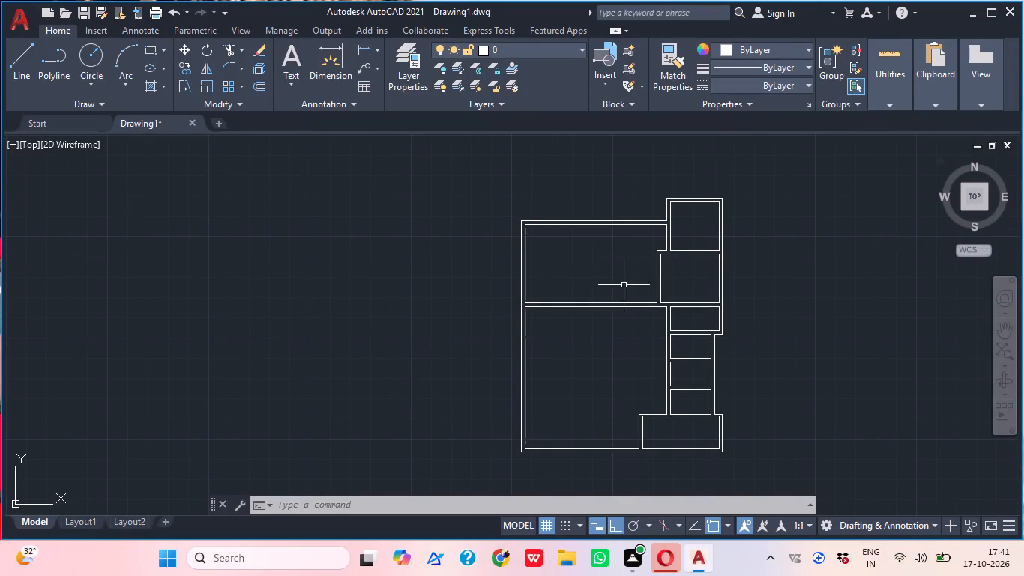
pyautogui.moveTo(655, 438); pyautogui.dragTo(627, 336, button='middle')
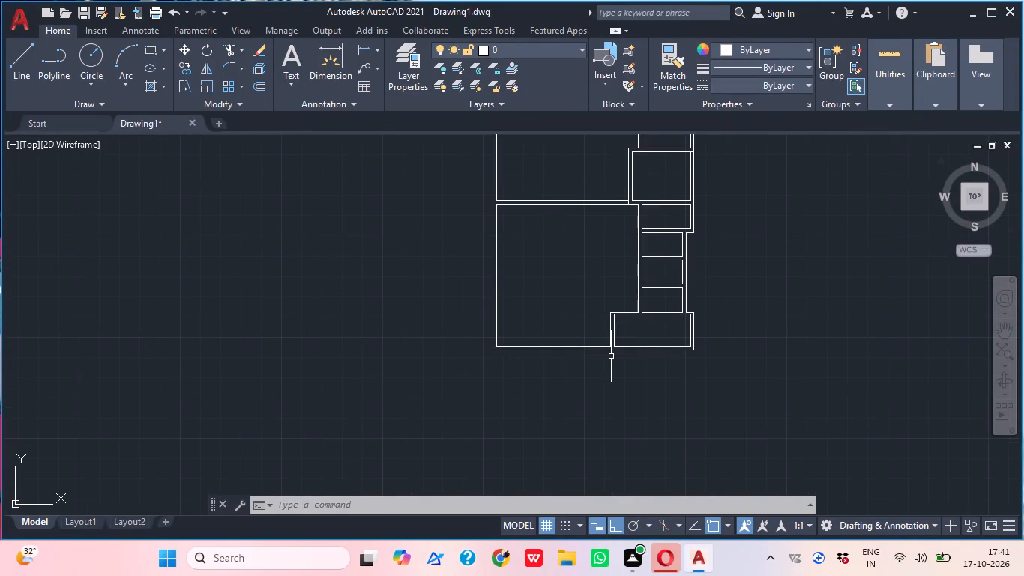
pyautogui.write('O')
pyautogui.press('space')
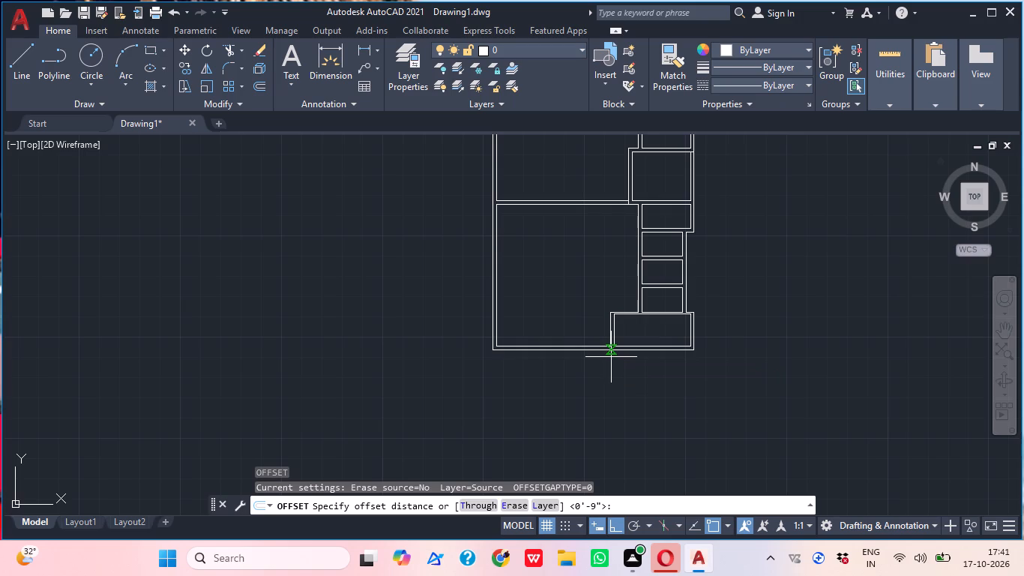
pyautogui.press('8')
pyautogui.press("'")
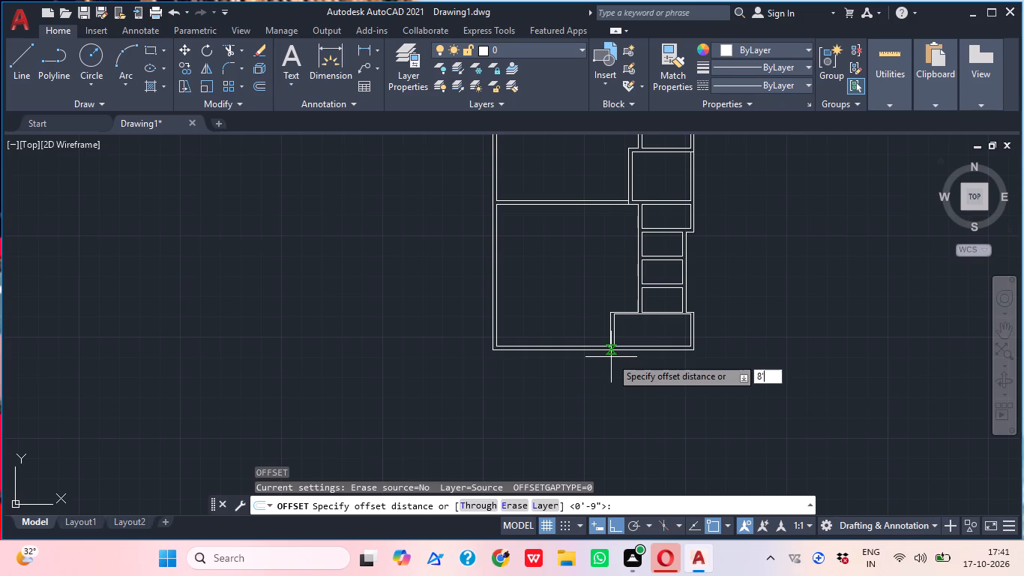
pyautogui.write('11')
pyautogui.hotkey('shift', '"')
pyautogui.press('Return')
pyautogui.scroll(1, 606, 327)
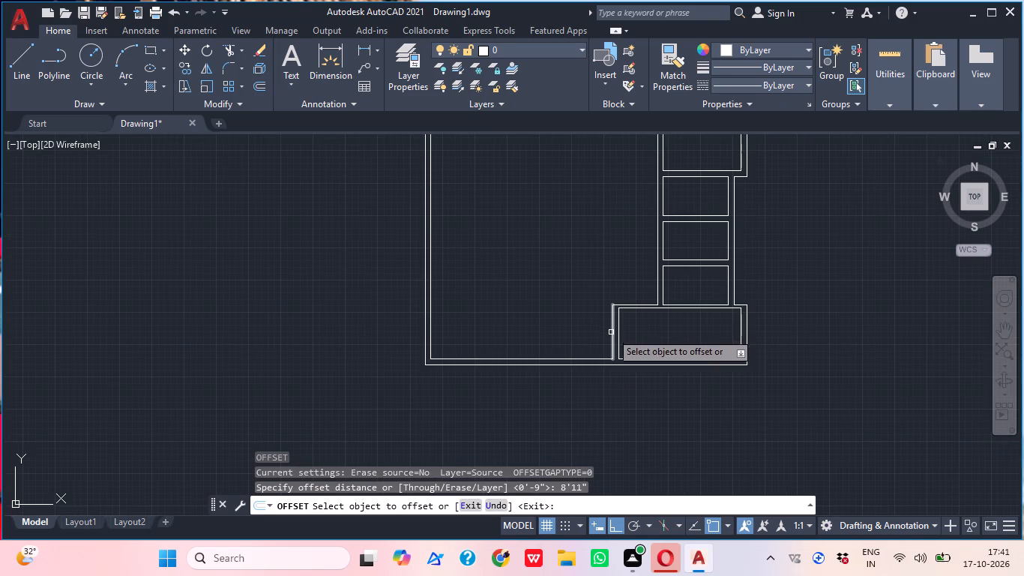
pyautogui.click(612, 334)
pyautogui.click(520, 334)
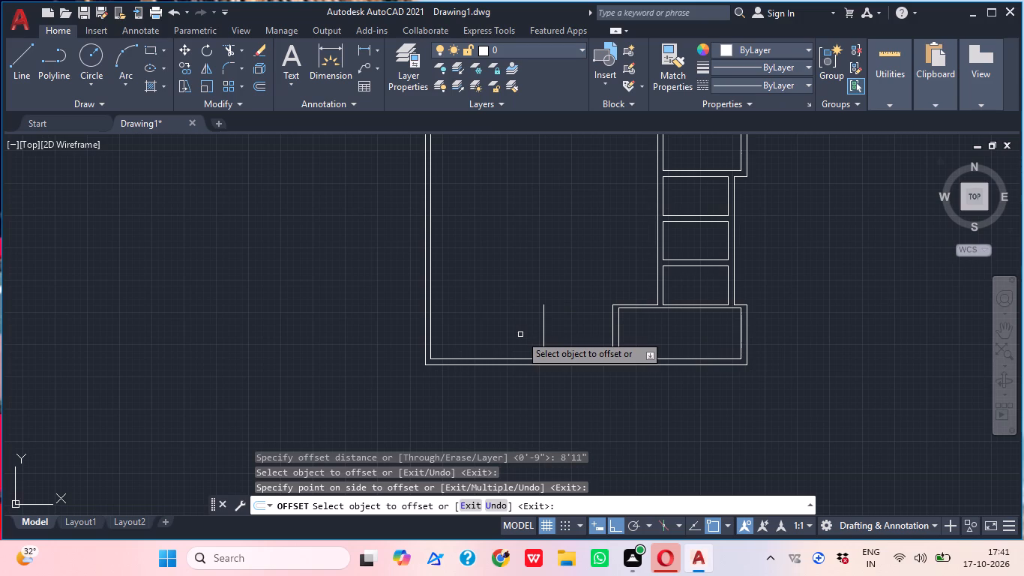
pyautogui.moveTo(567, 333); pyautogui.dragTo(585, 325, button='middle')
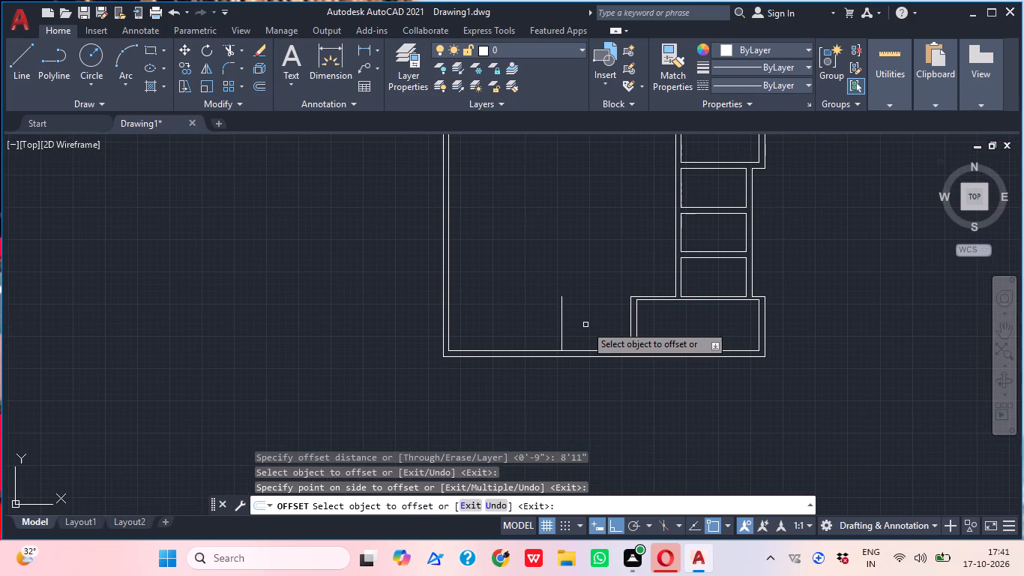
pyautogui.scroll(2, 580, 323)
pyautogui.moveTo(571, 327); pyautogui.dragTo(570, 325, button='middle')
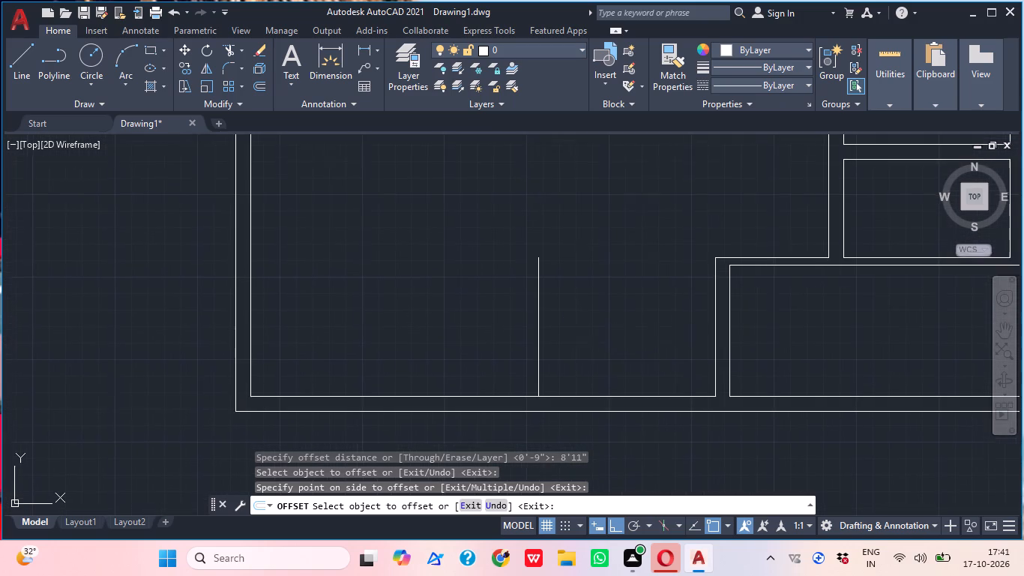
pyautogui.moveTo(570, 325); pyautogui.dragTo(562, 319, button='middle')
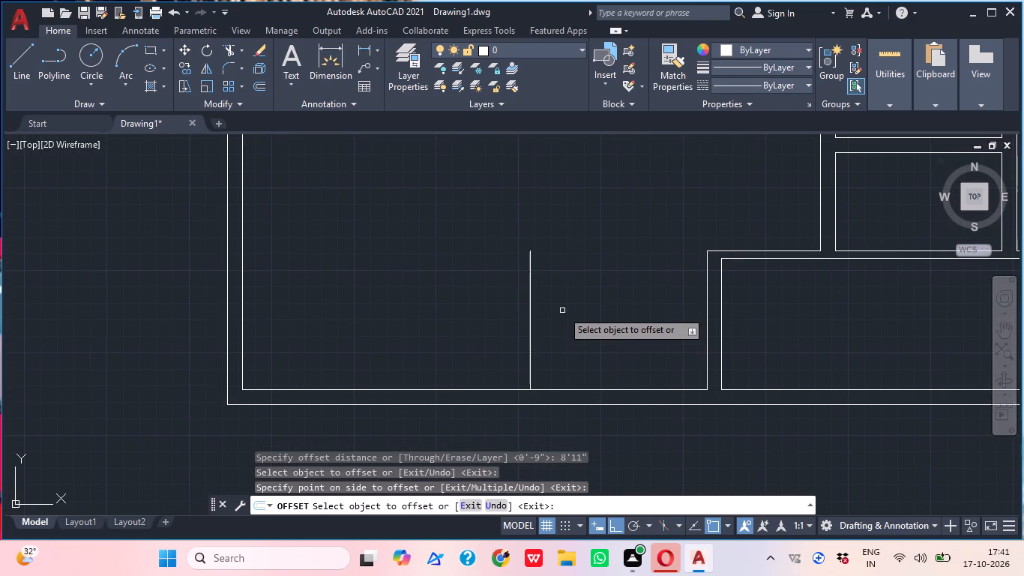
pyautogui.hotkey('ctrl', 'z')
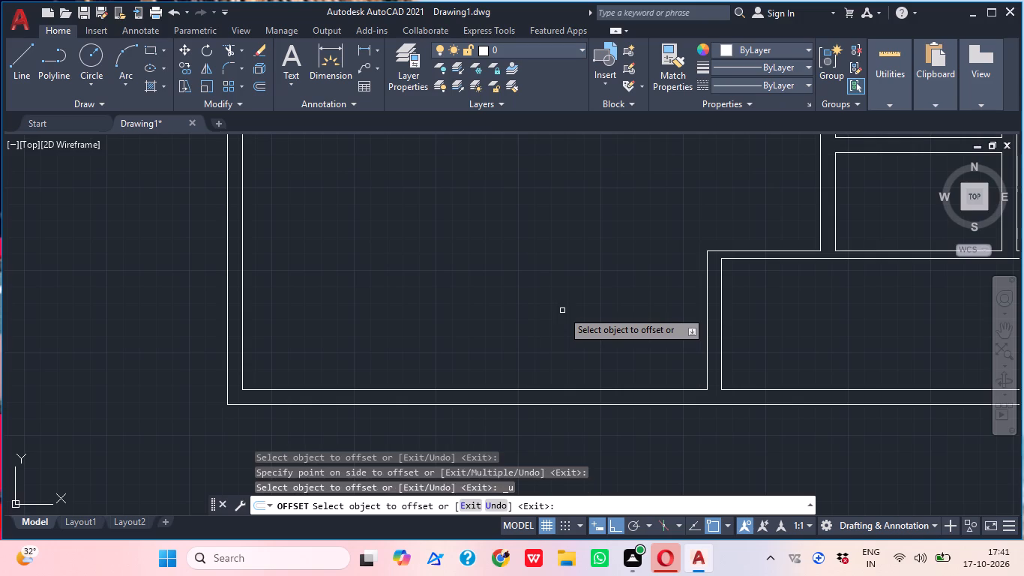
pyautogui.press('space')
# Offset the southeast room's outer west wall line 10' to the west.
pyautogui.press('space')
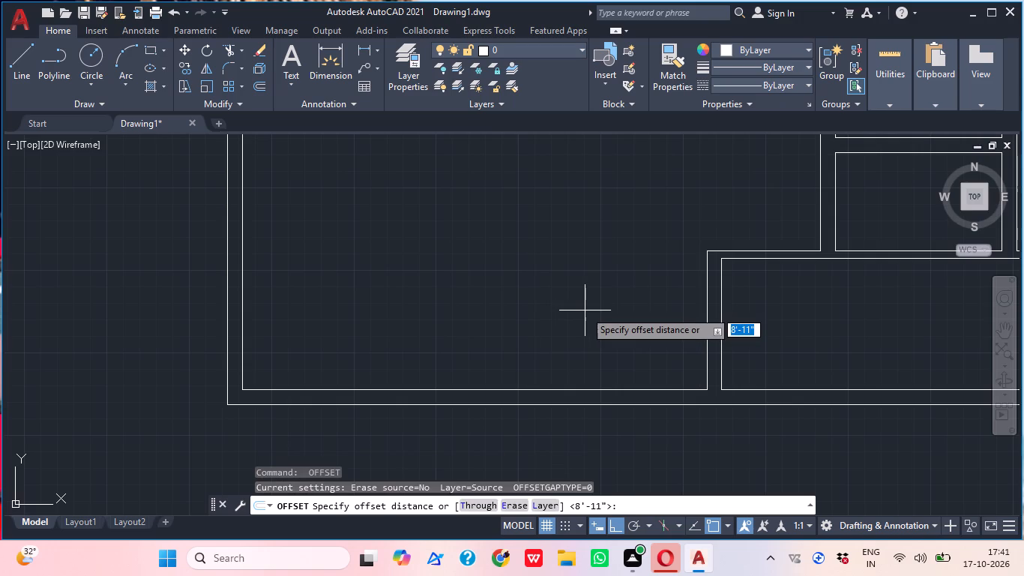
pyautogui.write('10')
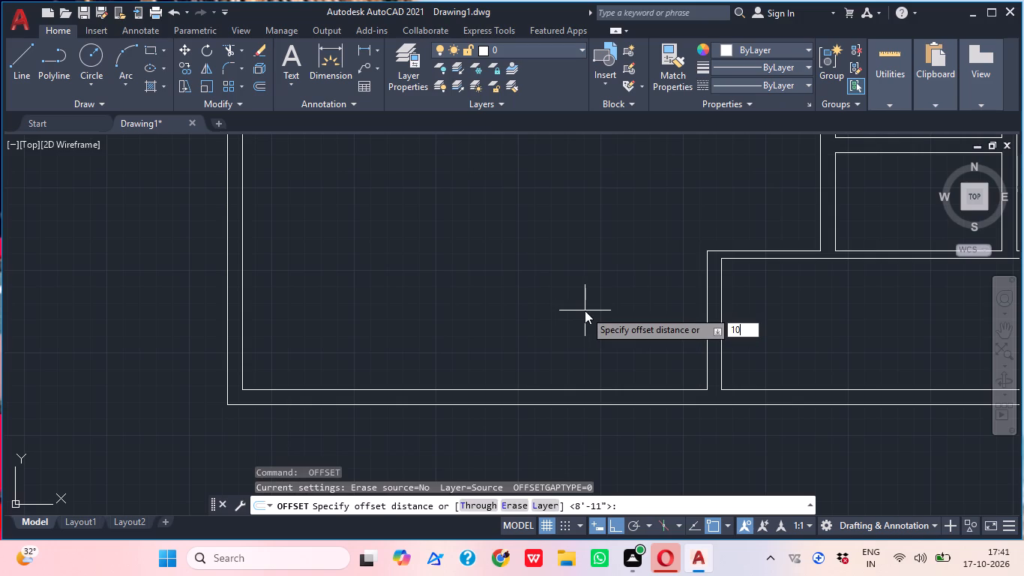
pyautogui.press("'")
pyautogui.press('Return')
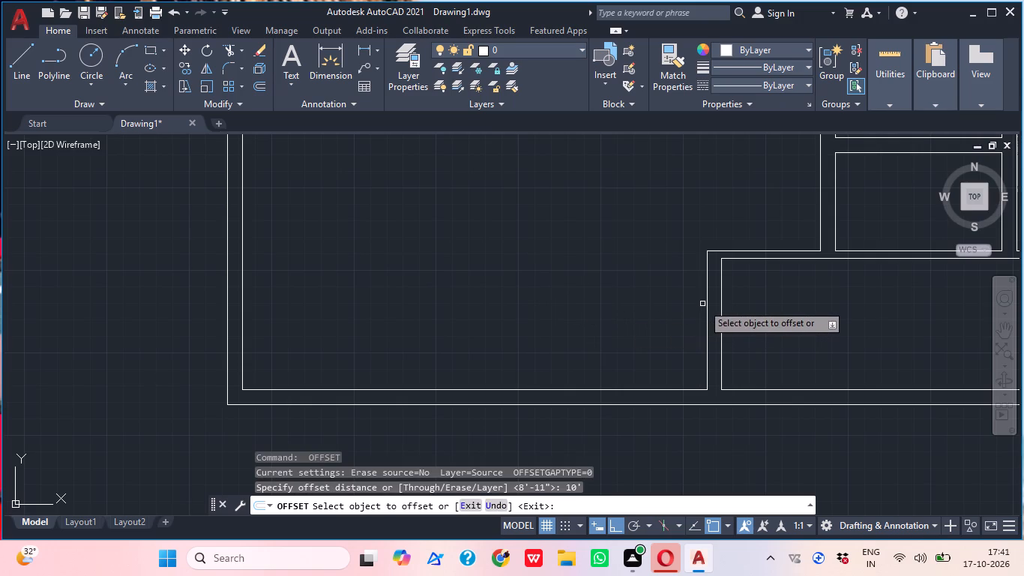
pyautogui.click(707, 302)
pyautogui.click(490, 305)
pyautogui.press('space')
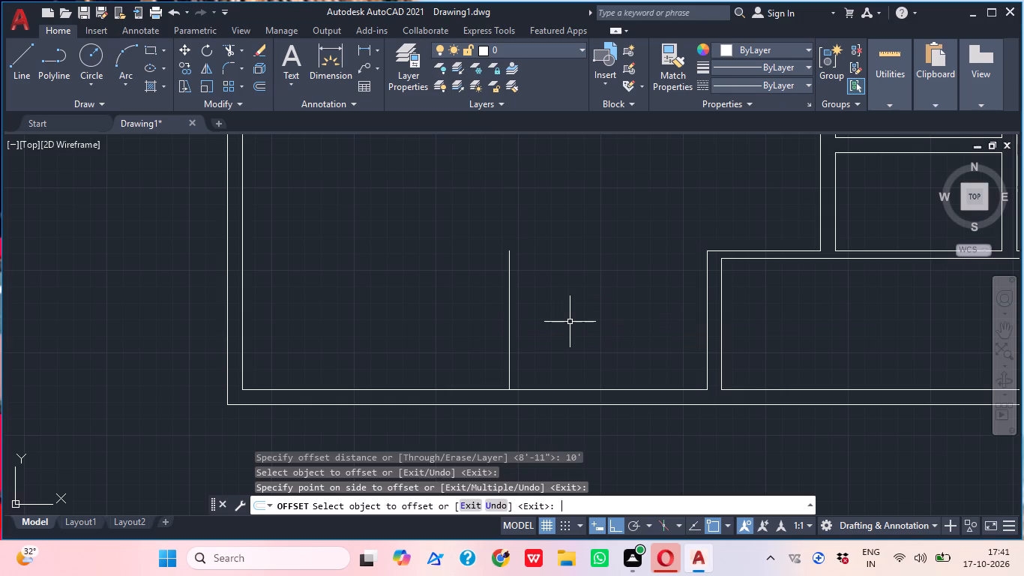
# Offset the new vertical line 9" to the west to give the dividing wall its thickness.
pyautogui.press('space')
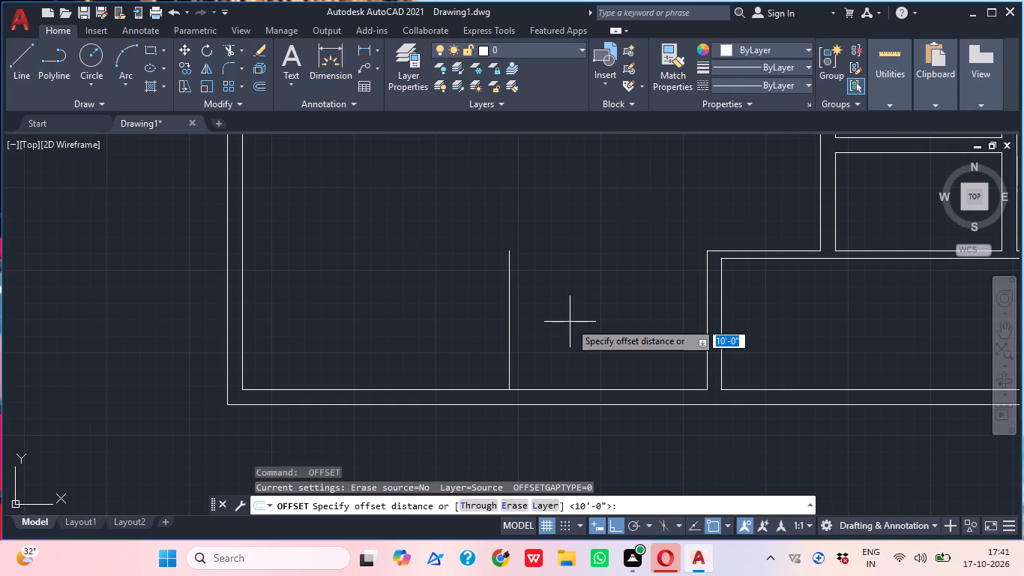
pyautogui.press('9')
pyautogui.hotkey('shift', '"')
pyautogui.press('Return')
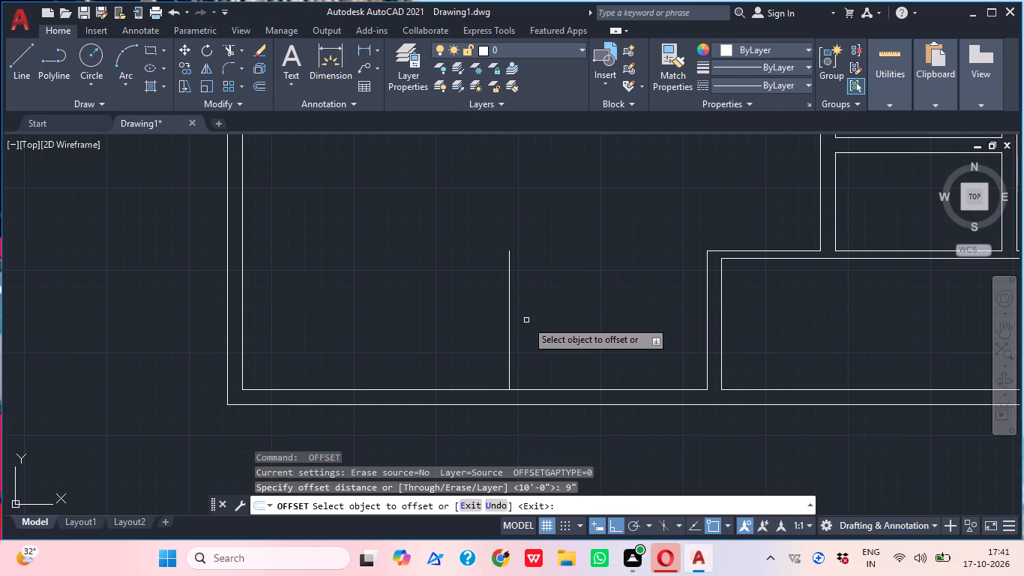
pyautogui.click(508, 314)
pyautogui.click(429, 313)
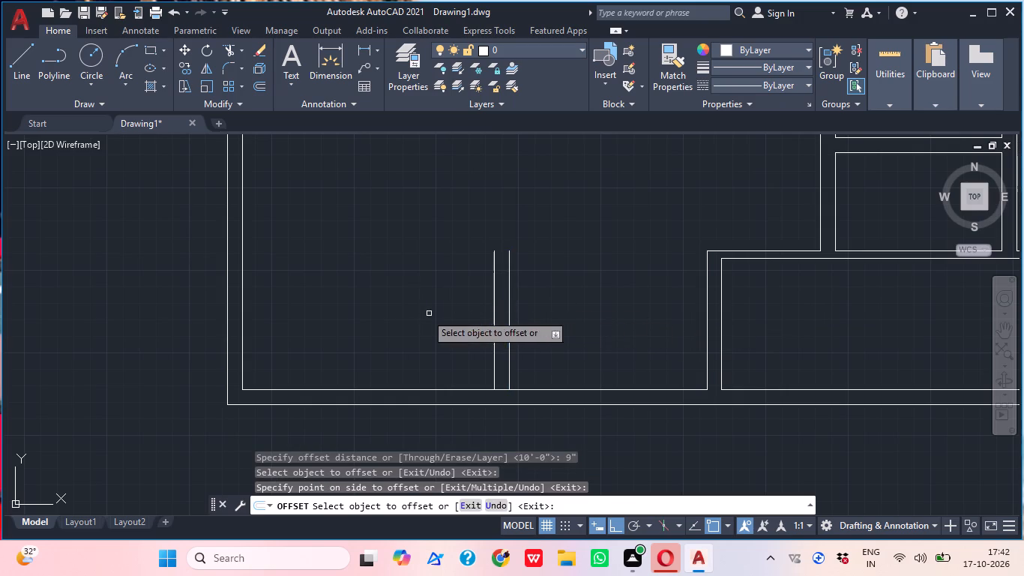
pyautogui.moveTo(589, 284); pyautogui.dragTo(547, 281, button='middle')
pyautogui.press('Escape')
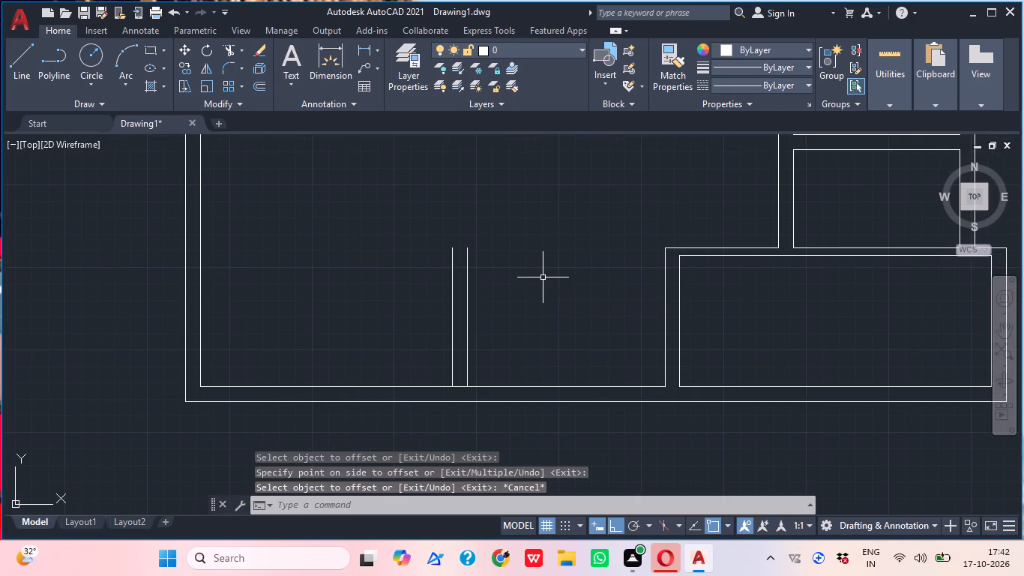
# Offset the large room's inner south wall line 8'11" to the north.
pyautogui.write('O')
pyautogui.press('space')
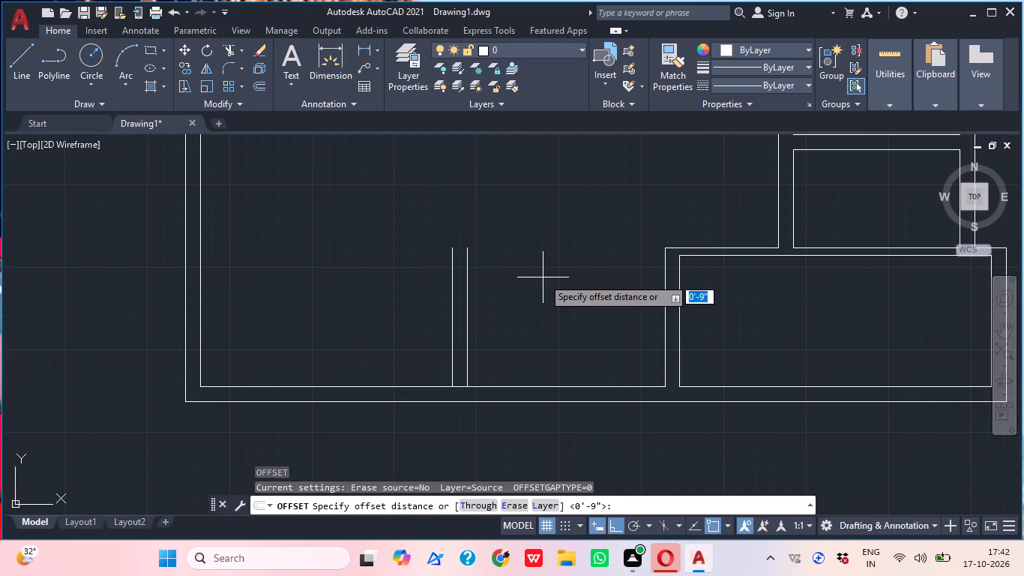
pyautogui.write('11')
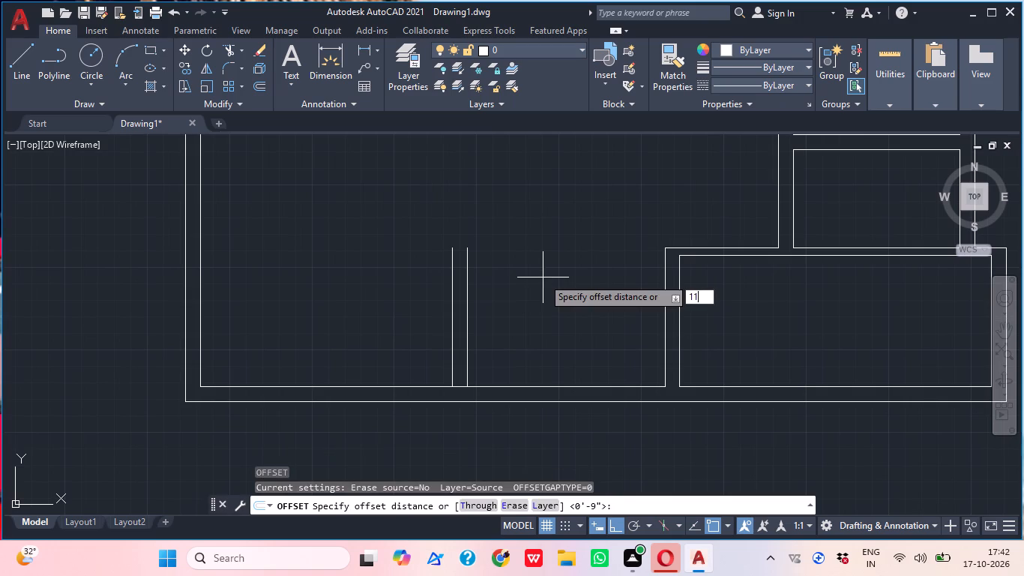
pyautogui.press('BackSpace')
pyautogui.press('BackSpace')
pyautogui.press('8')
pyautogui.press("'")
pyautogui.write('11')
pyautogui.hotkey('shift', '"')
pyautogui.press('Return')
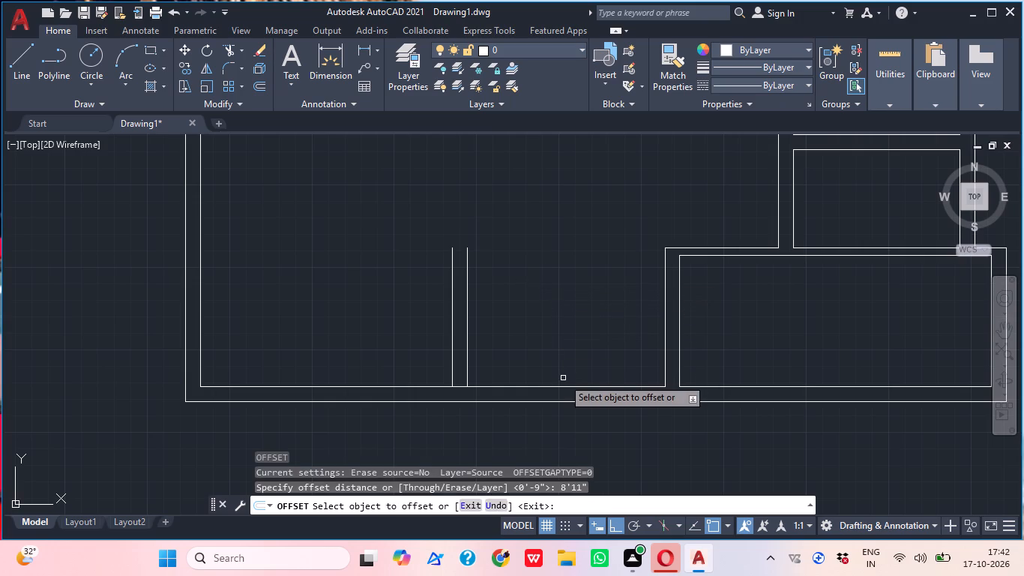
pyautogui.click(564, 386)
pyautogui.click(579, 303)
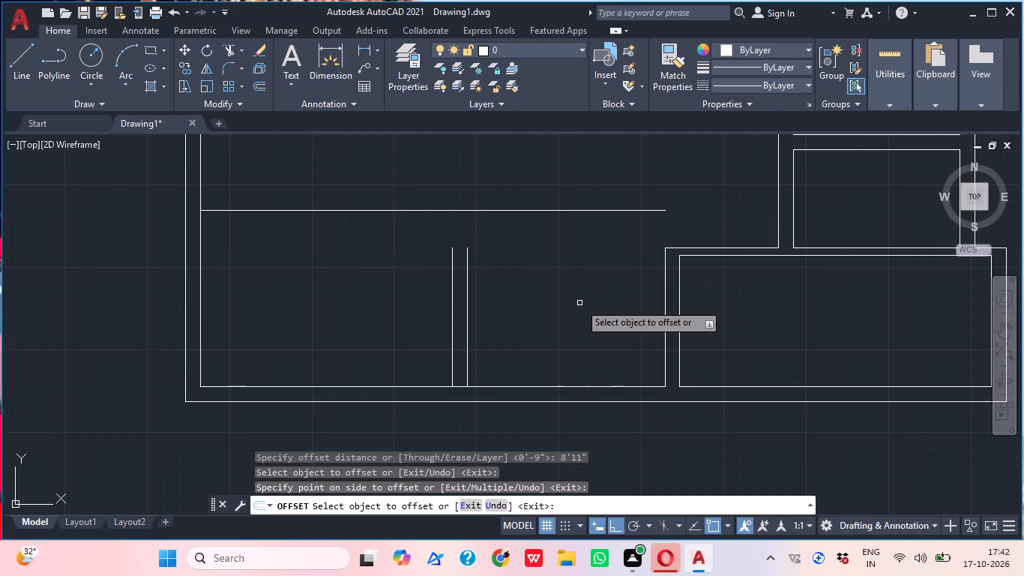
pyautogui.press('Escape')
# Extend both dividing wall lines north to the new horizontal line.
pyautogui.write('EX')
pyautogui.press('space')
pyautogui.moveTo(555, 299); pyautogui.dragTo(540, 302)
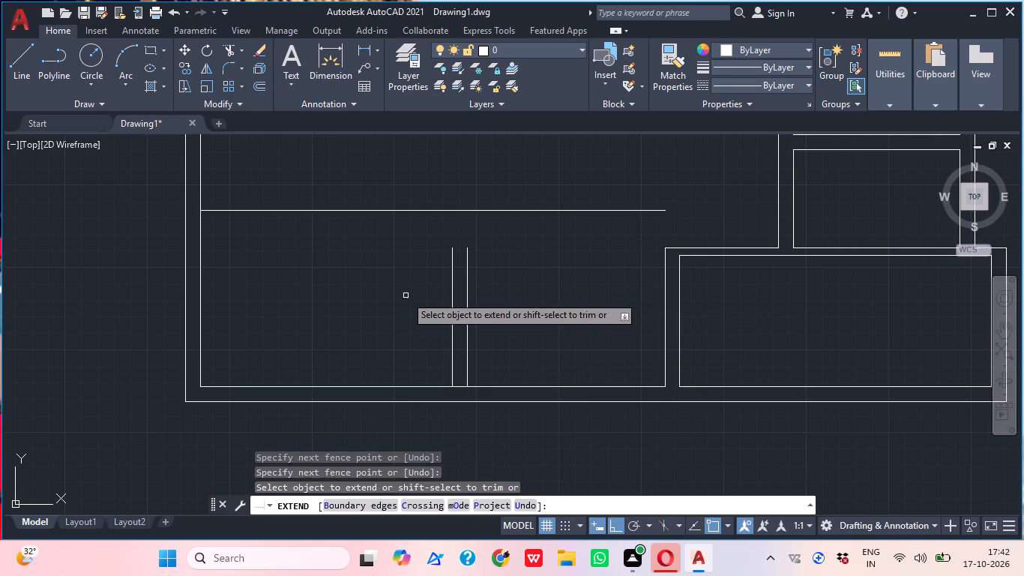
pyautogui.click(402, 295)
pyautogui.click(537, 268)
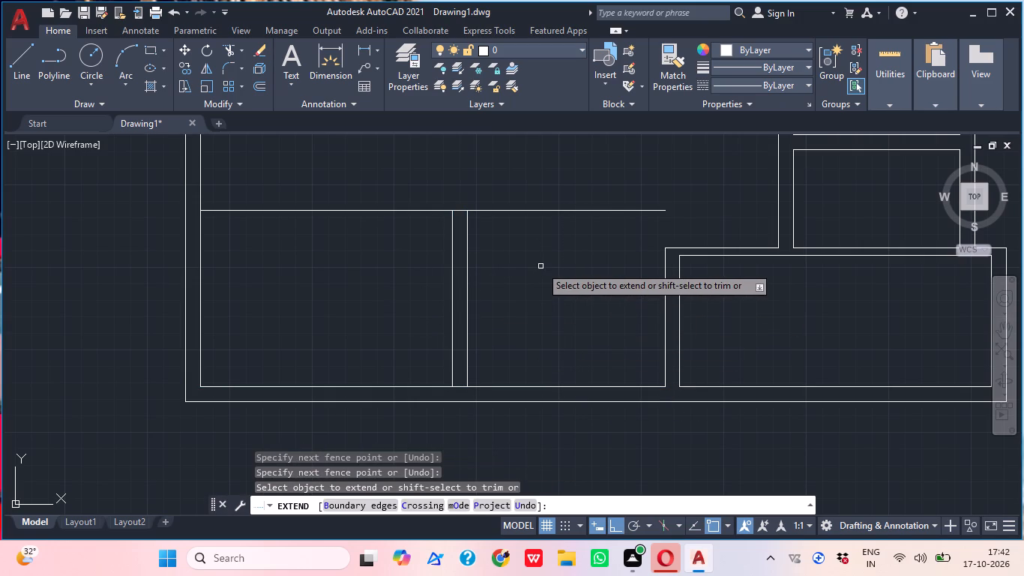
pyautogui.press('Escape')
# Offset the new horizontal line 9" to the north to form the north wall of the two southern rooms.
pyautogui.moveTo(529, 232); pyautogui.dragTo(507, 281, button='middle')
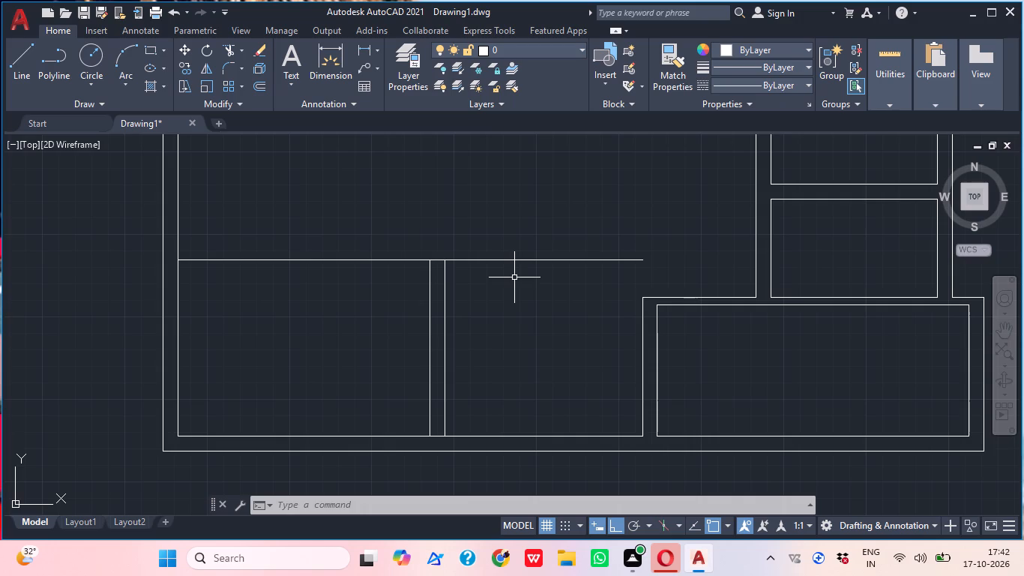
pyautogui.scroll(-1, 566, 256)
pyautogui.middleClick(567, 256)
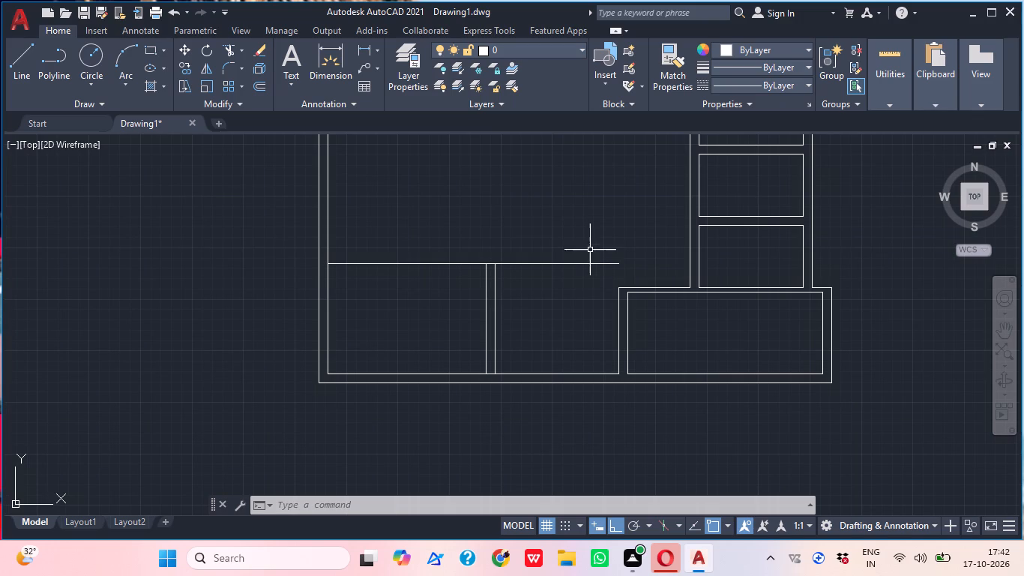
pyautogui.middleClick(590, 250)
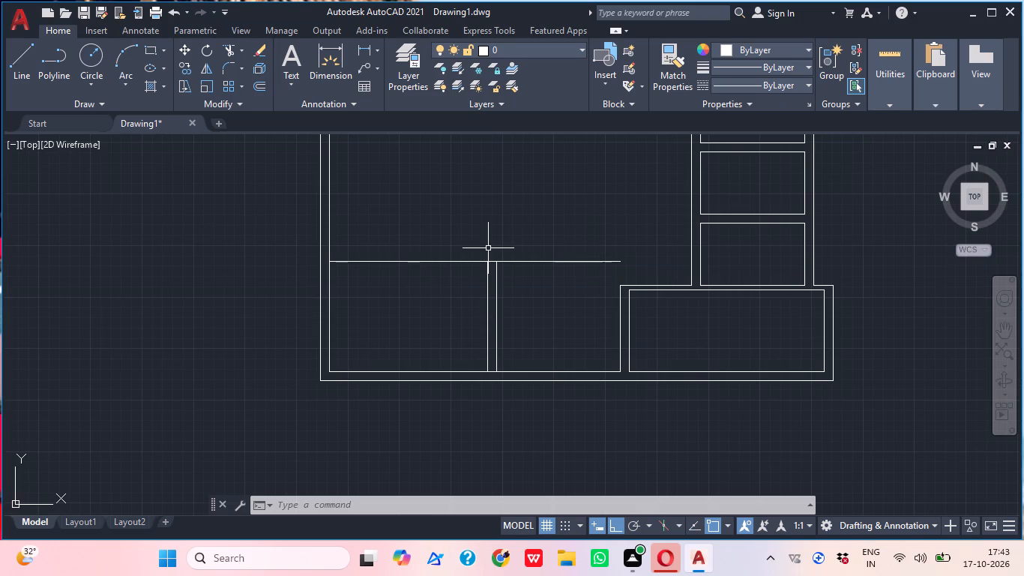
pyautogui.moveTo(489, 247); pyautogui.dragTo(514, 262, button='middle')
pyautogui.write('O')
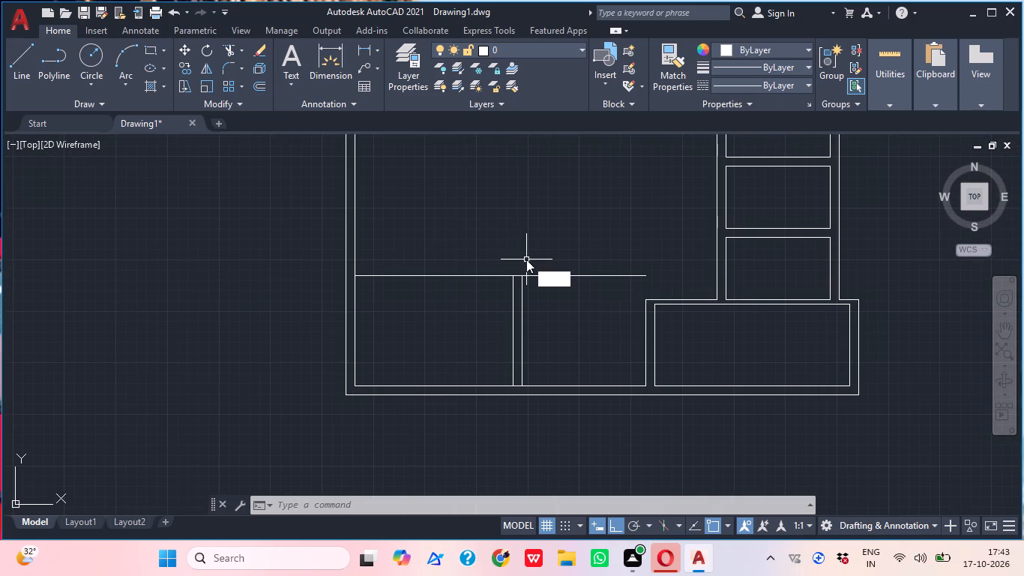
pyautogui.press('space')
pyautogui.press('9')
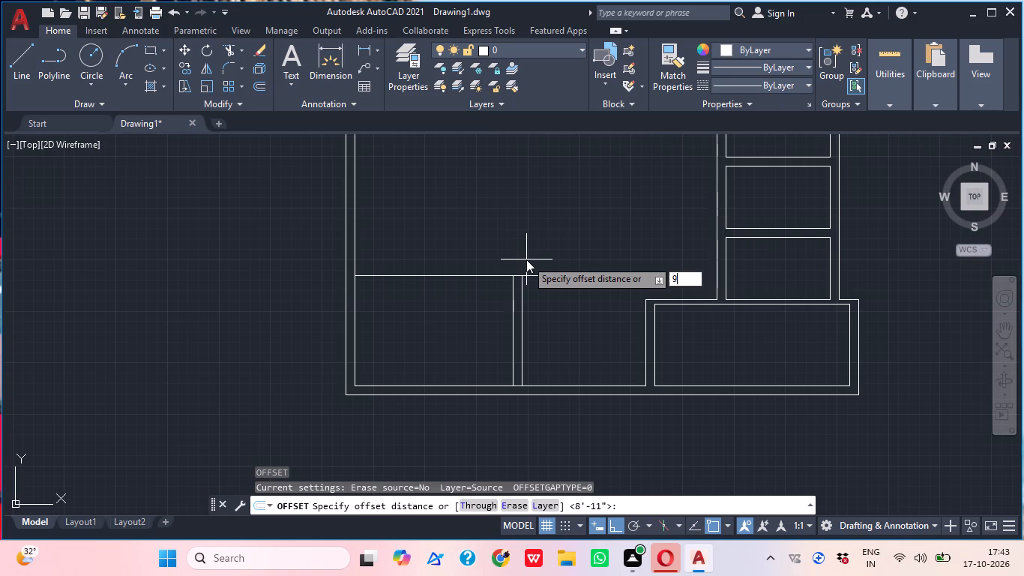
pyautogui.hotkey('shift', '"')
pyautogui.press('Return')
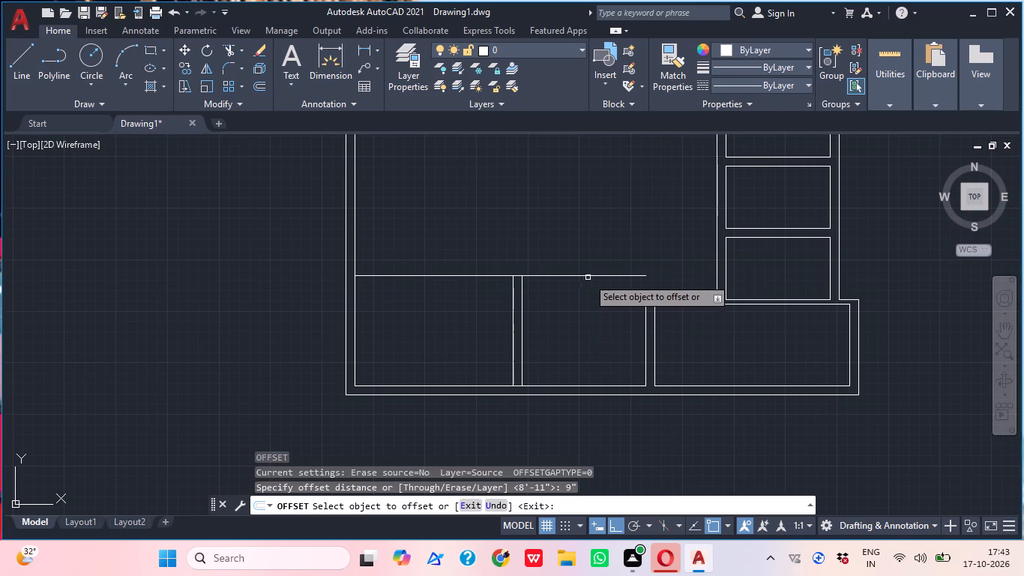
pyautogui.click(592, 275)
pyautogui.click(624, 224)
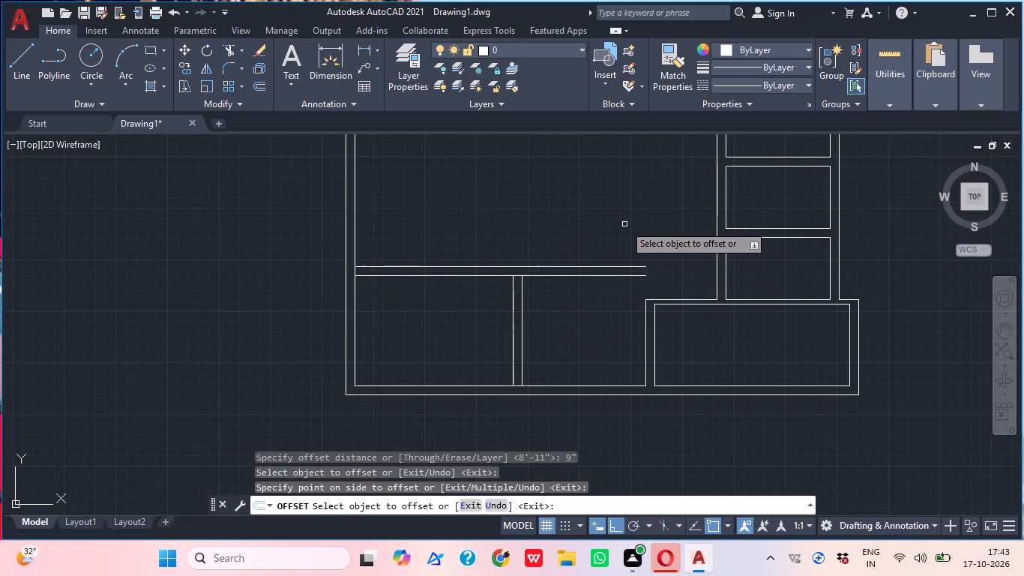
# Extend the upper new horizontal line east to the wall, and the southeast room's inner west line north to meet it.
pyautogui.press('Escape')
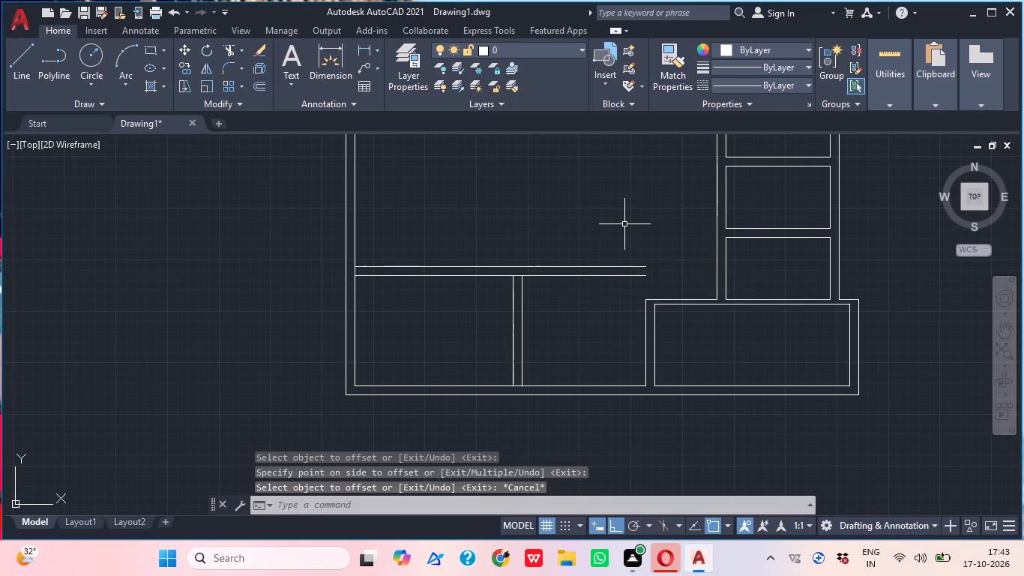
pyautogui.write('4X')
pyautogui.press('Escape')
pyautogui.press('4')
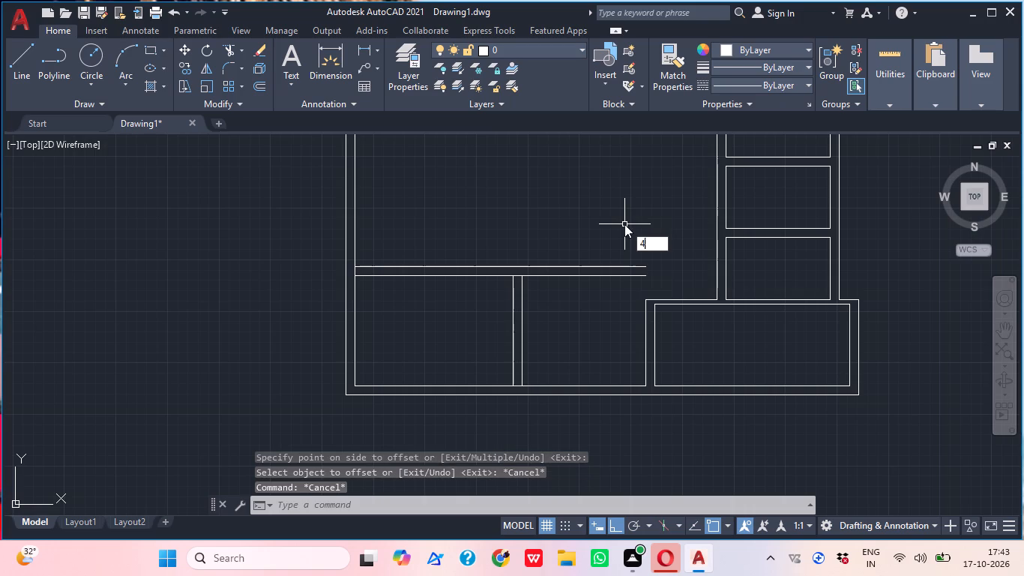
pyautogui.press('Escape')
pyautogui.write('EX')
pyautogui.press('space')
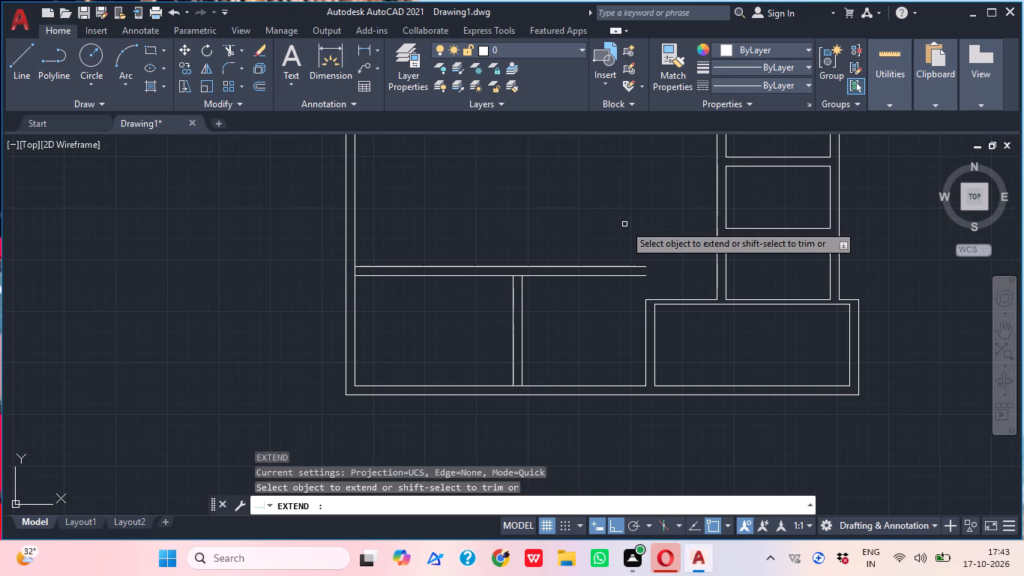
pyautogui.click(620, 268)
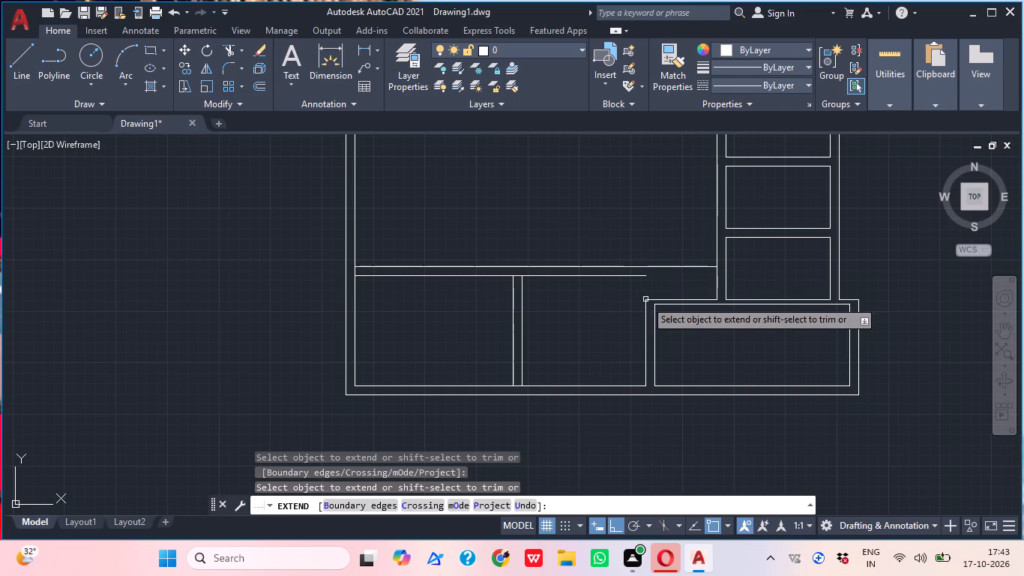
pyautogui.click(663, 344)
pyautogui.click(630, 339)
pyautogui.click(666, 339)
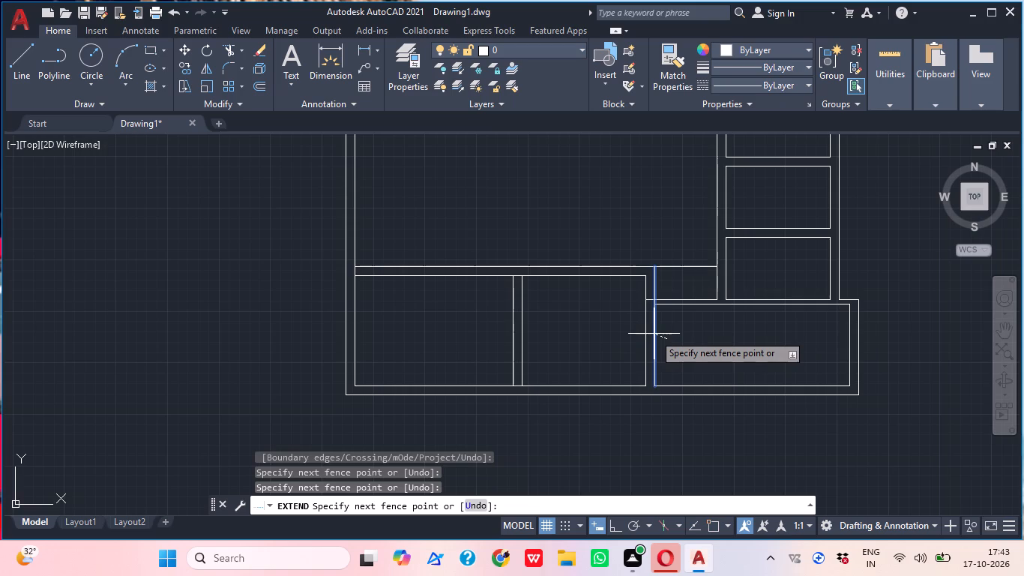
pyautogui.click(654, 334)
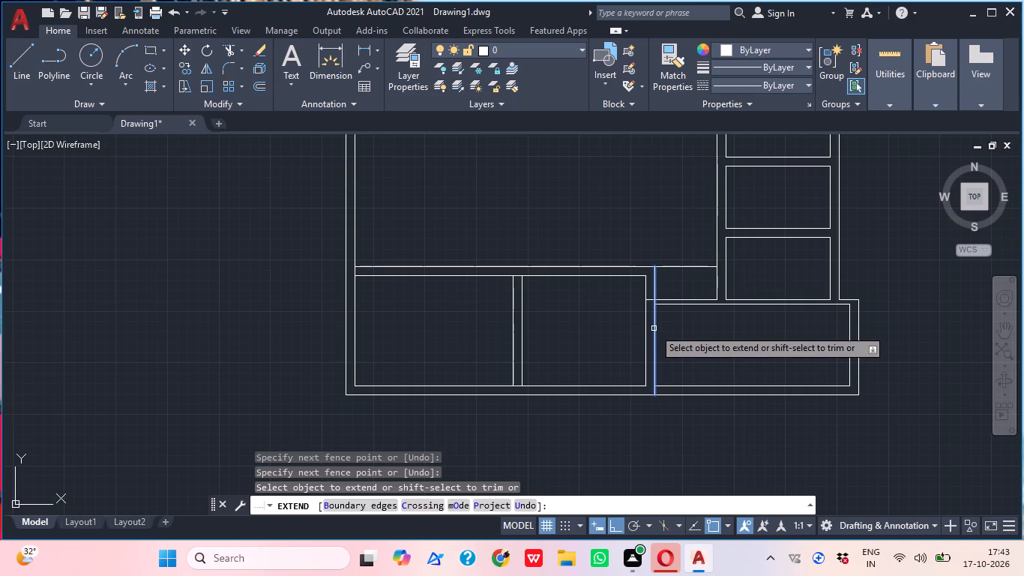
pyautogui.press('Escape')
# Trim the horizontal line's excess east of the new corner and the line segments crossing the wall junction at the southeast room's northwest corner.
pyautogui.write('TR')
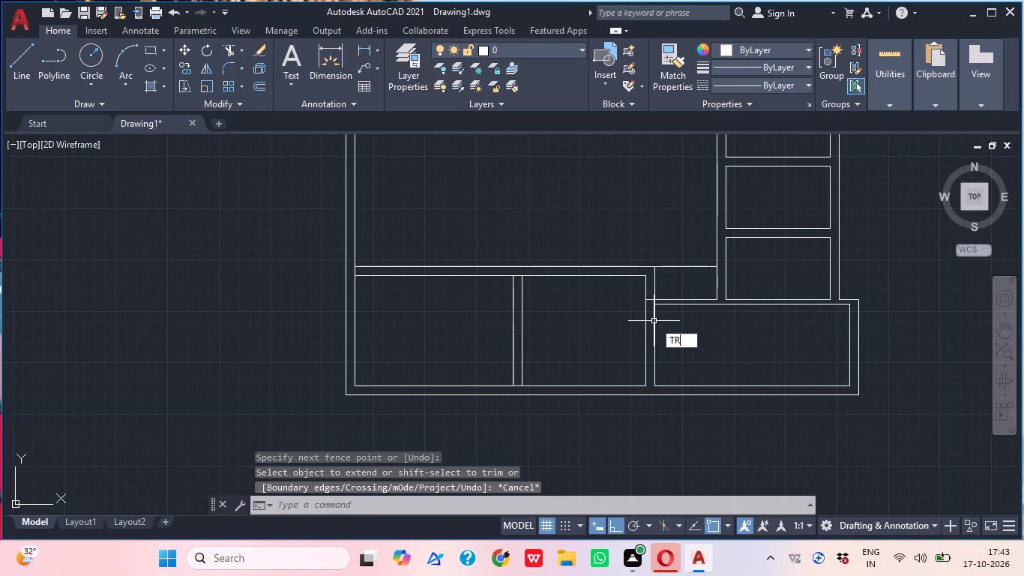
pyautogui.press('space')
pyautogui.click(670, 285)
pyautogui.click(672, 244)
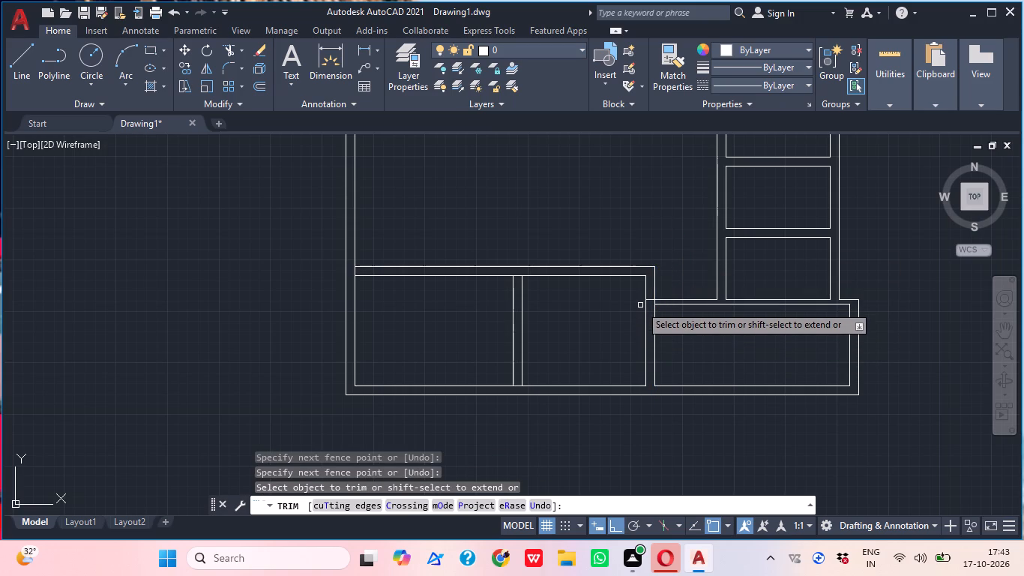
pyautogui.scroll(3, 643, 302)
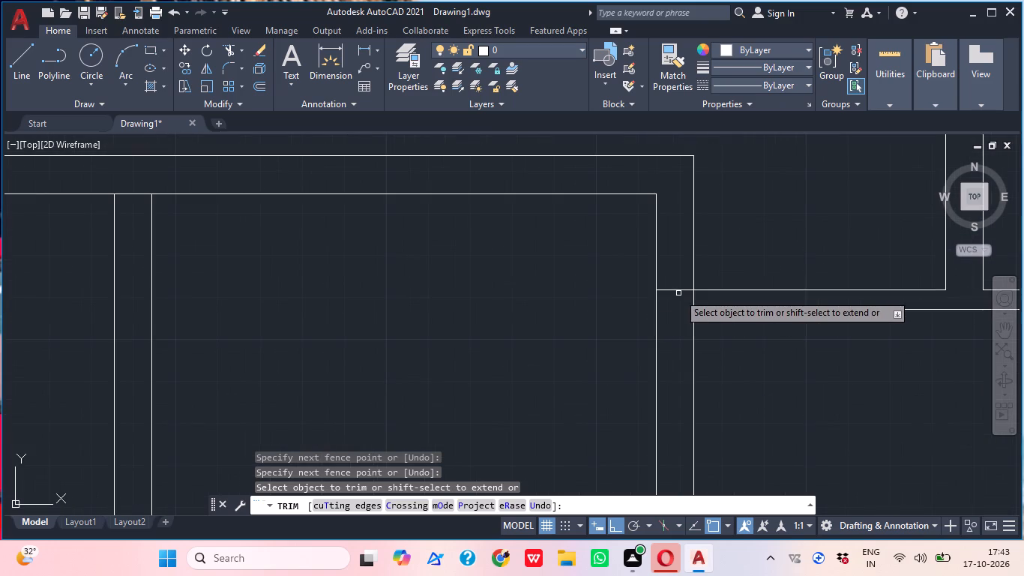
pyautogui.scroll(3, 688, 289)
pyautogui.click(728, 343)
pyautogui.click(634, 277)
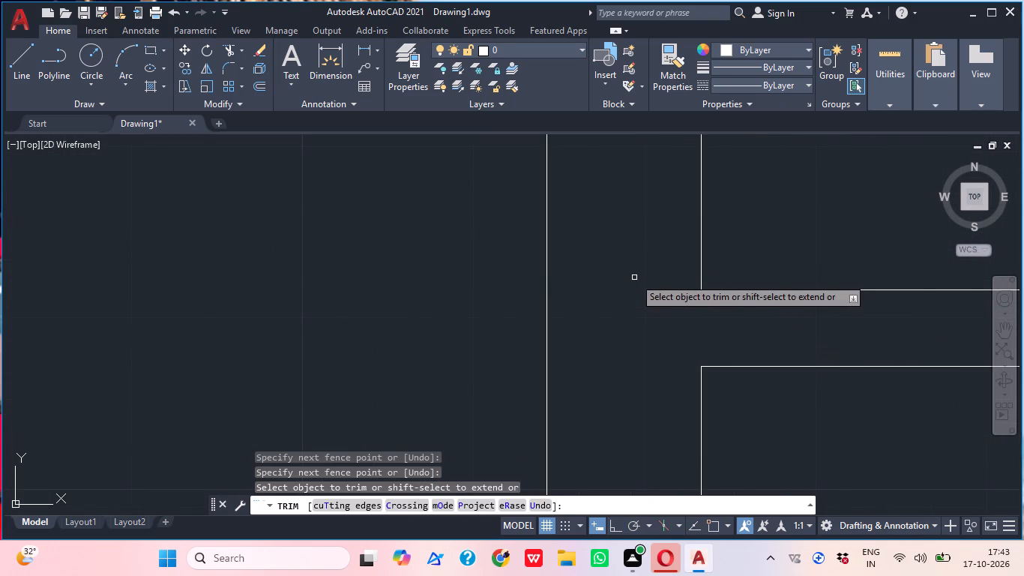
pyautogui.scroll(-5, 650, 277)
pyautogui.press('Escape')
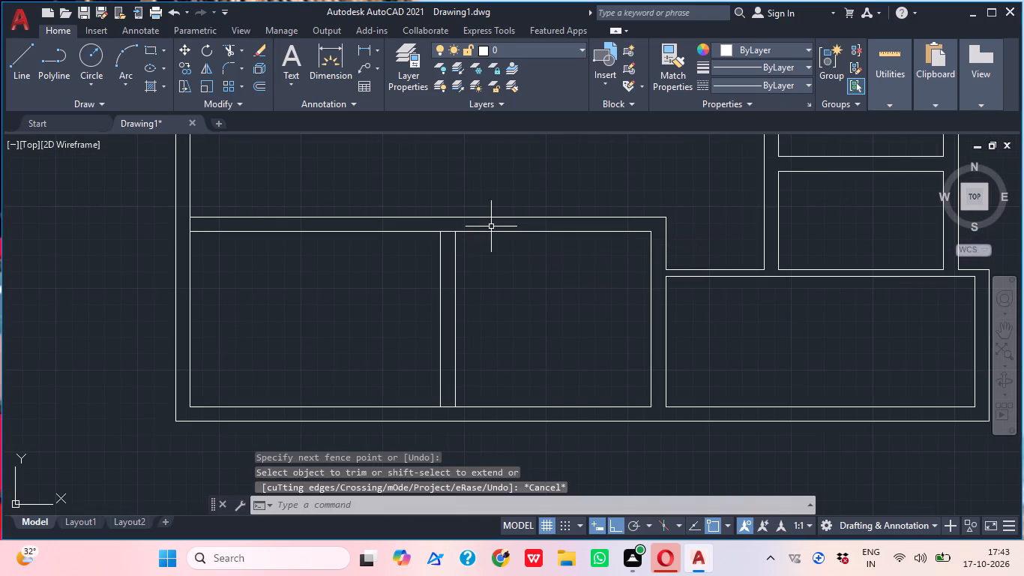
# Extend both dividing wall lines north through the horizontal wall to its upper line.
pyautogui.write('EX')
pyautogui.press('space')
pyautogui.click(445, 291)
pyautogui.click(474, 265)
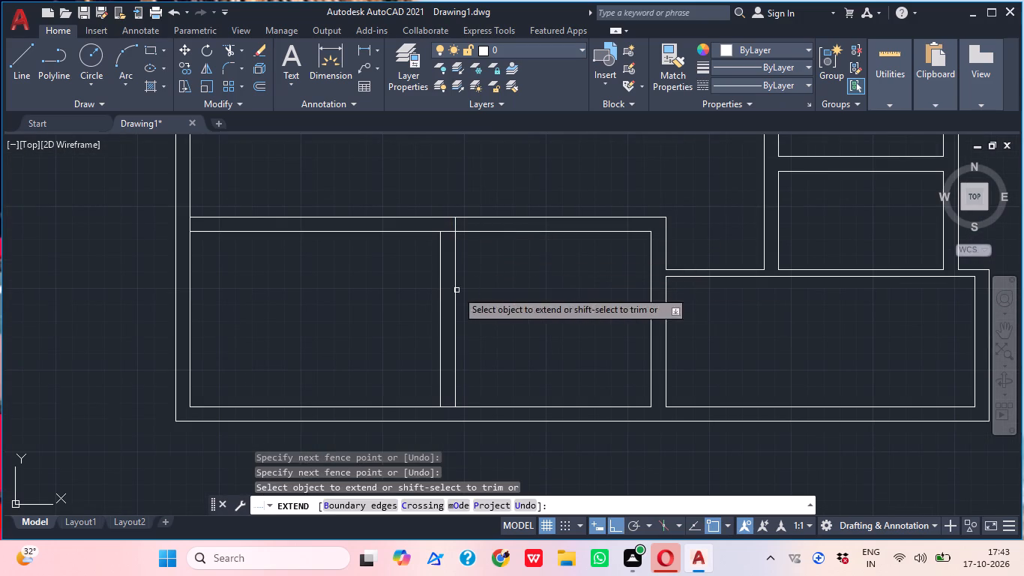
pyautogui.click(457, 290)
pyautogui.click(427, 269)
pyautogui.click(455, 265)
pyautogui.press('Escape')
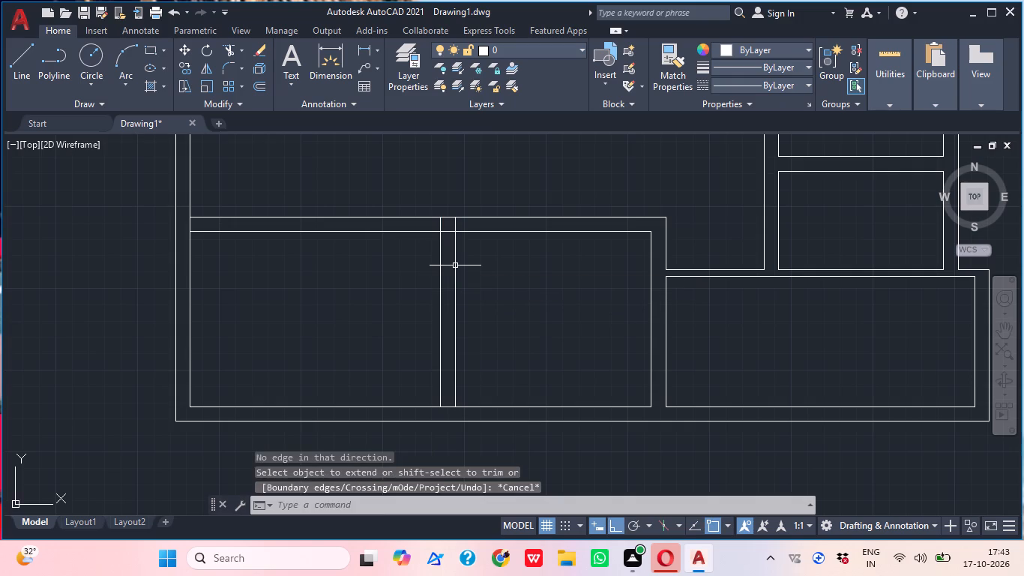
# Trim away both horizontal wall lines west of the dividing wall, opening the southwest area to the north.
pyautogui.write('TR')
pyautogui.press('space')
pyautogui.moveTo(365, 277); pyautogui.dragTo(369, 253)
pyautogui.click(382, 176)
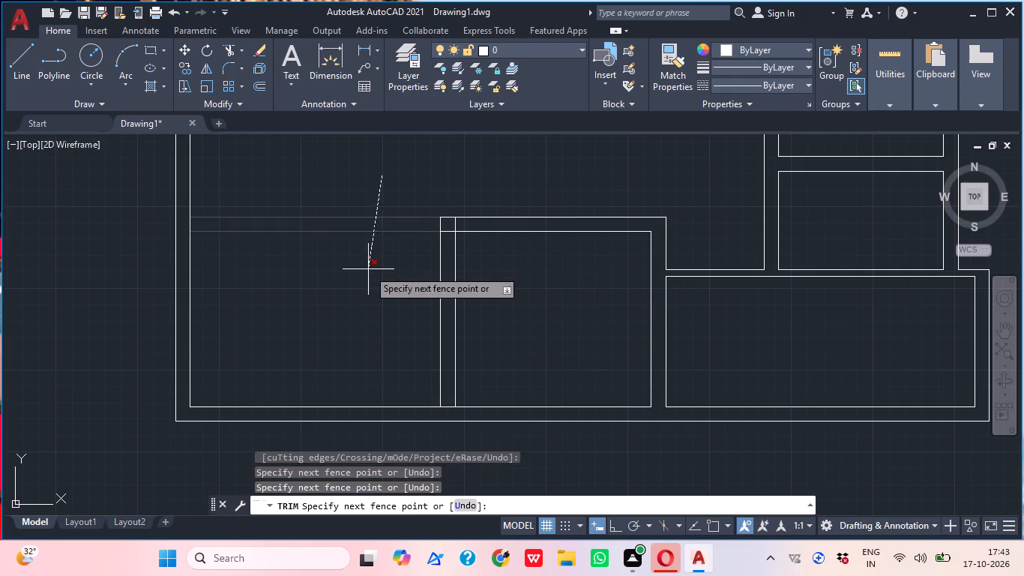
pyautogui.click(368, 269)
pyautogui.press('Escape')
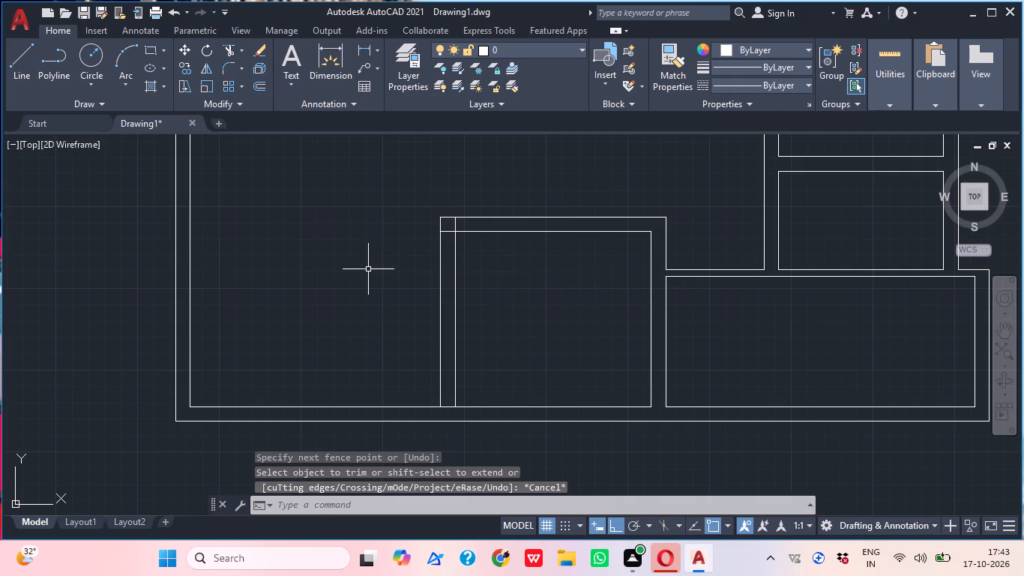
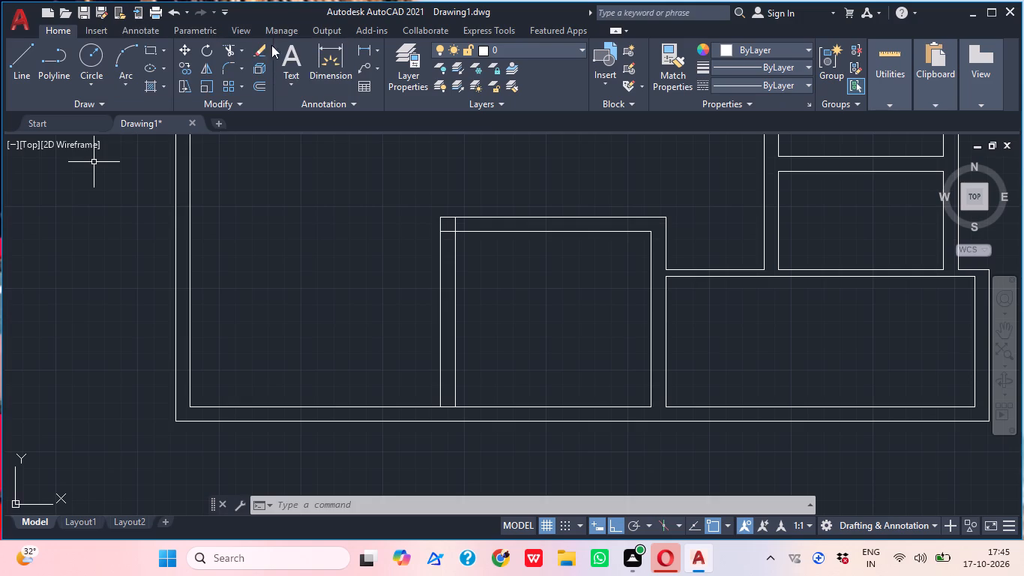
# Offset the southwest room's inner south wall line 12' to the north.
pyautogui.scroll(-1, 238, 214)
pyautogui.moveTo(253, 225); pyautogui.dragTo(308, 256, button='middle')
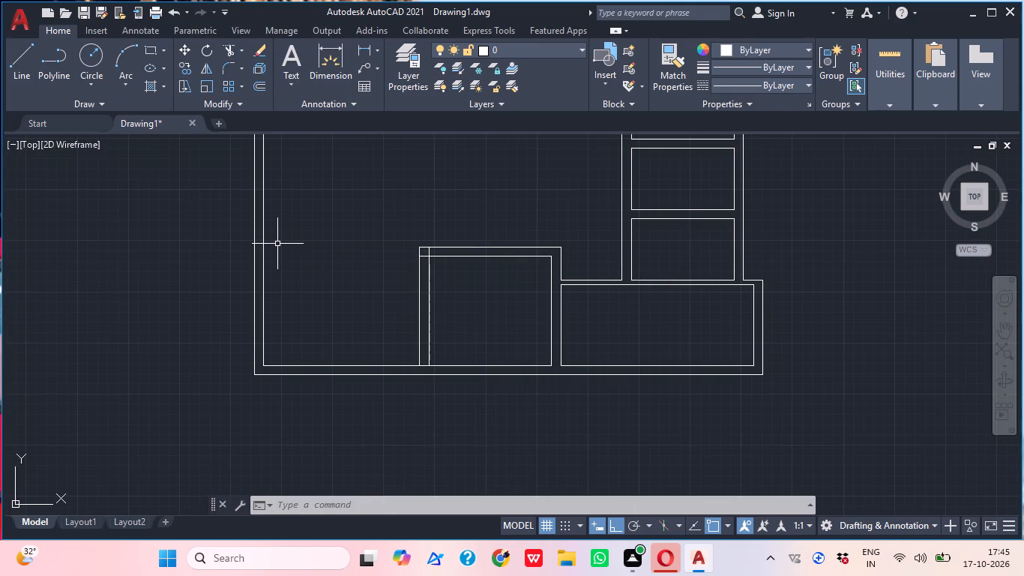
pyautogui.moveTo(277, 243); pyautogui.dragTo(295, 244, button='middle')
pyautogui.write('O')
pyautogui.press('space')
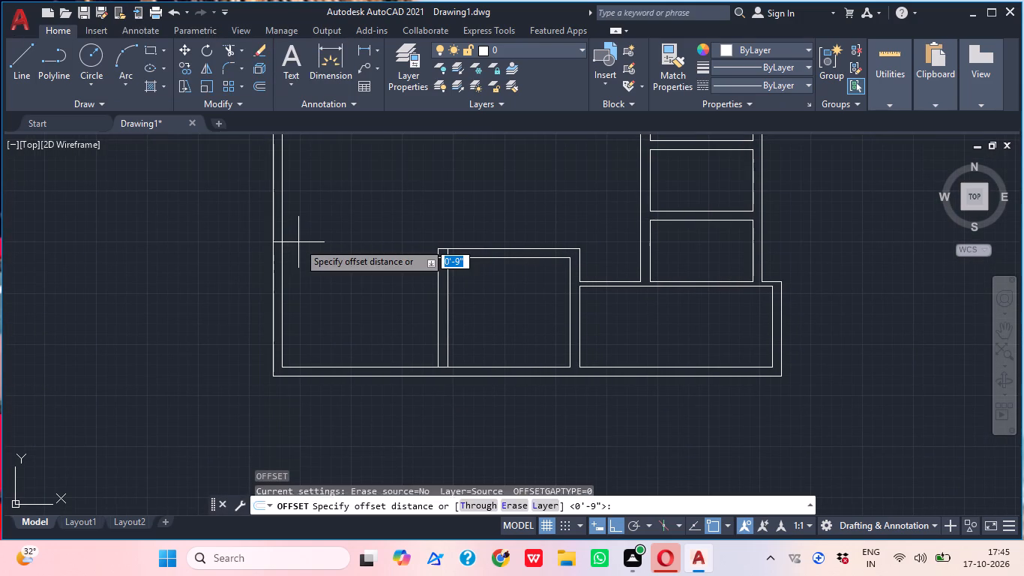
pyautogui.write('12')
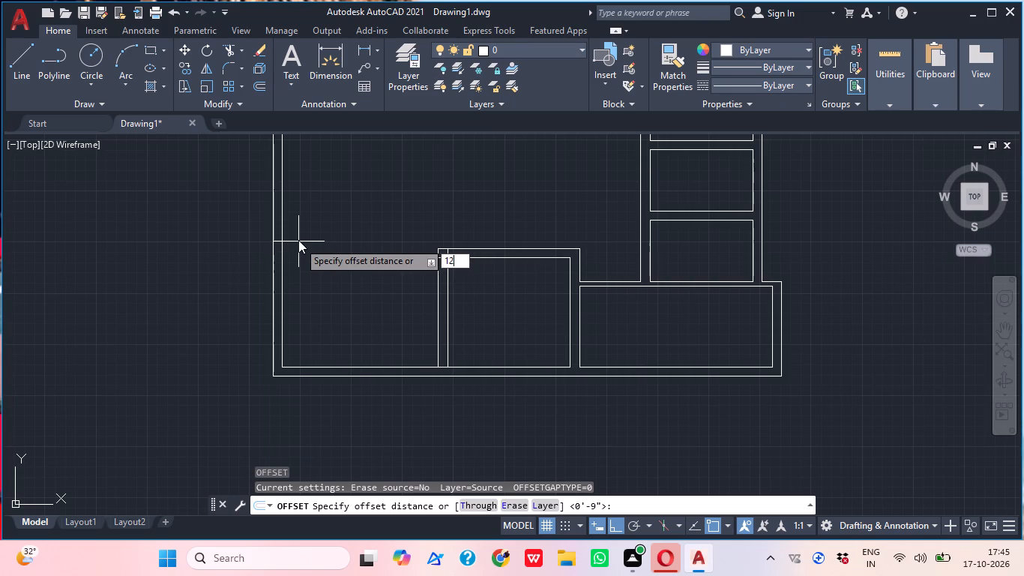
pyautogui.press("'")
pyautogui.press('Return')
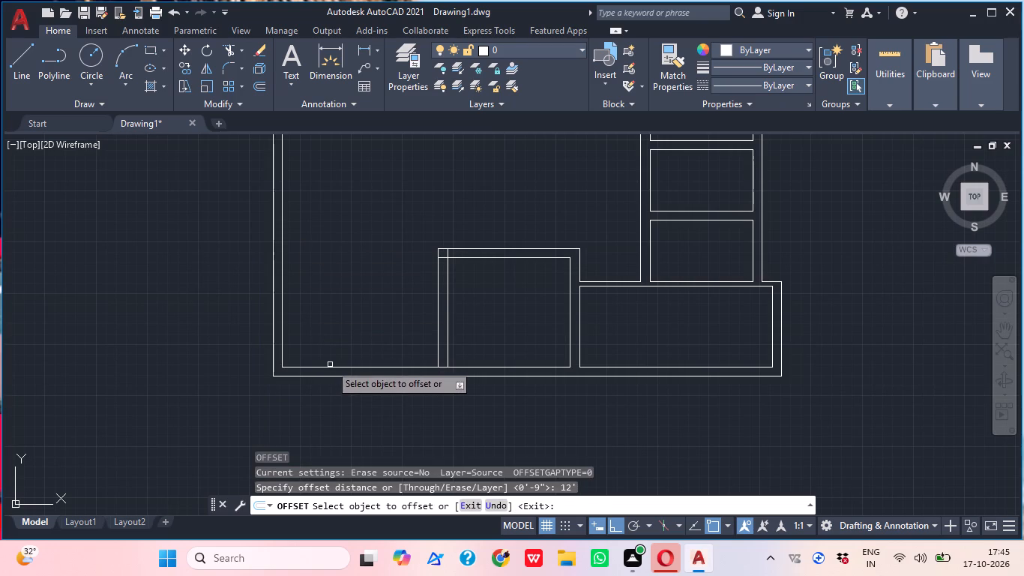
pyautogui.click(331, 367)
pyautogui.click(327, 265)
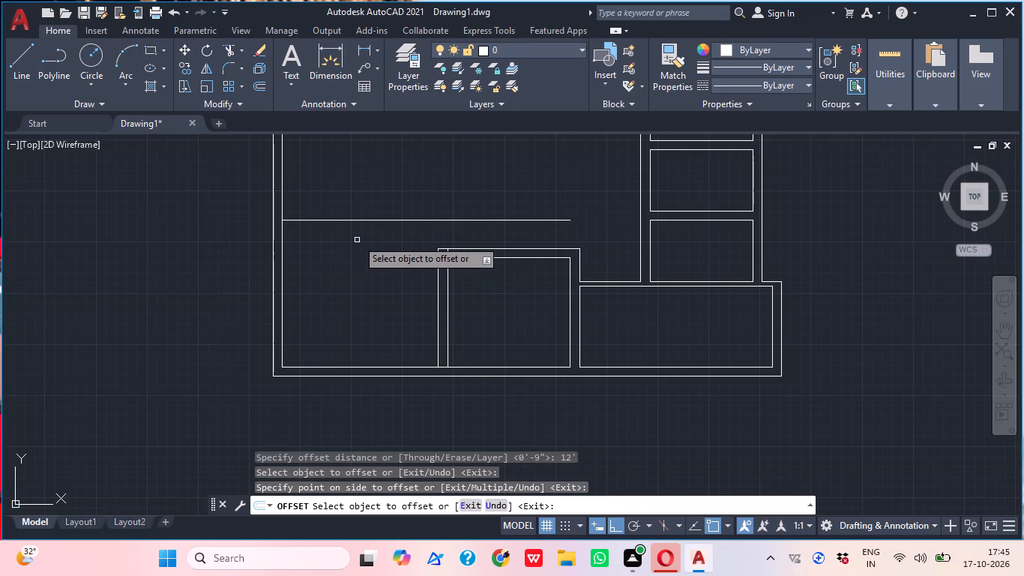
pyautogui.press('space')
# Offset the new horizontal line 9" north to form the southwest room's upper wall.
pyautogui.press('space')
pyautogui.write('9')
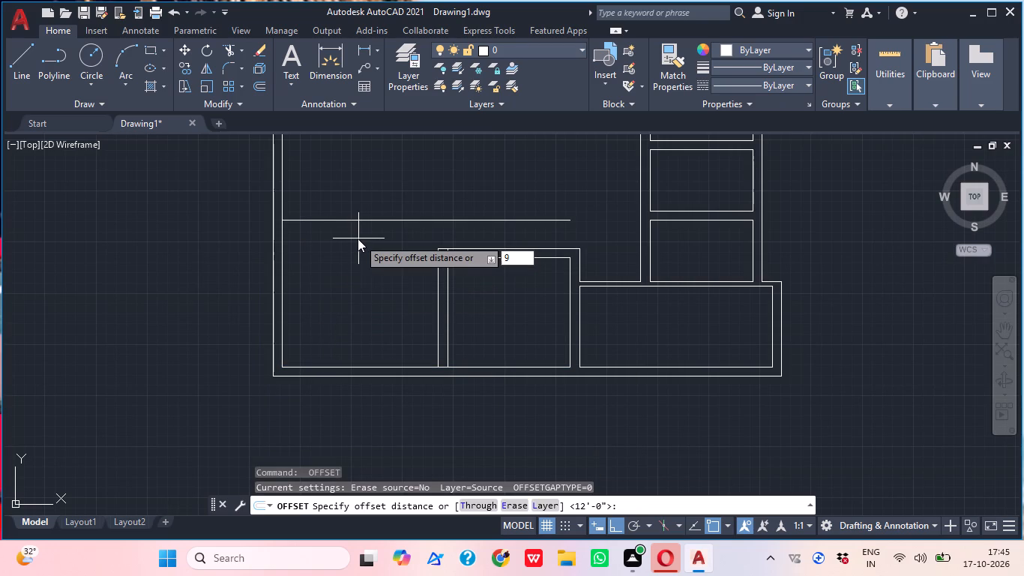
pyautogui.hotkey('shift', '"')
pyautogui.press('Return')
pyautogui.click(363, 232)
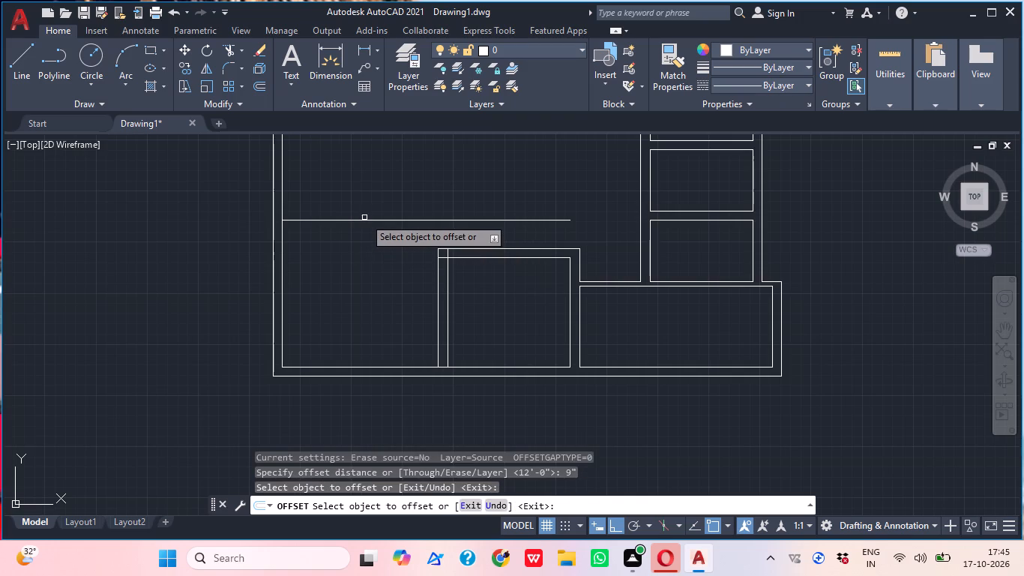
pyautogui.click(365, 220)
pyautogui.click(361, 190)
pyautogui.press('Escape')
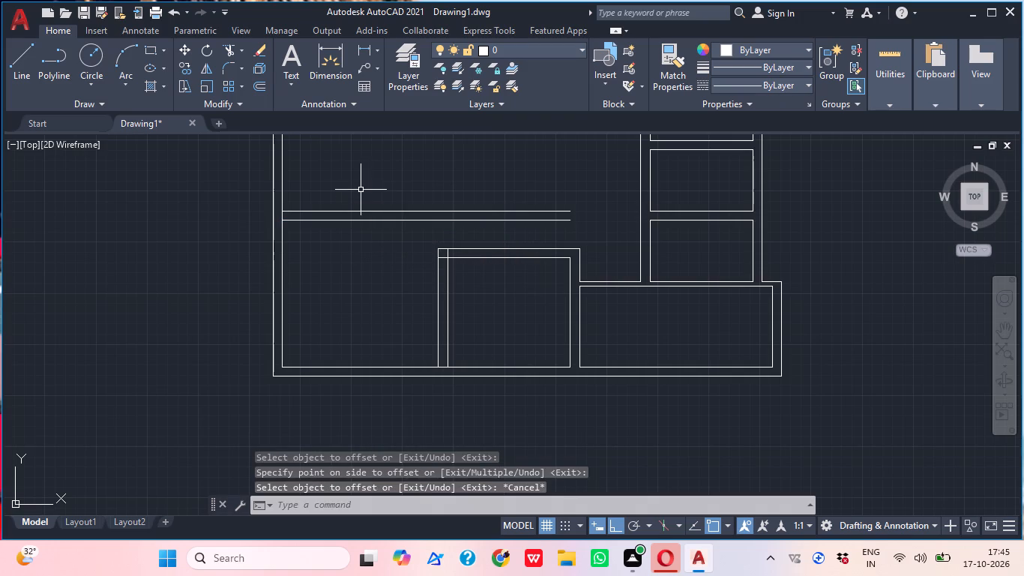
# Extend both dividing wall lines north to the upper line of the southwest room's new wall.
pyautogui.write('EX')
pyautogui.press('space')
pyautogui.moveTo(358, 281); pyautogui.dragTo(364, 283)
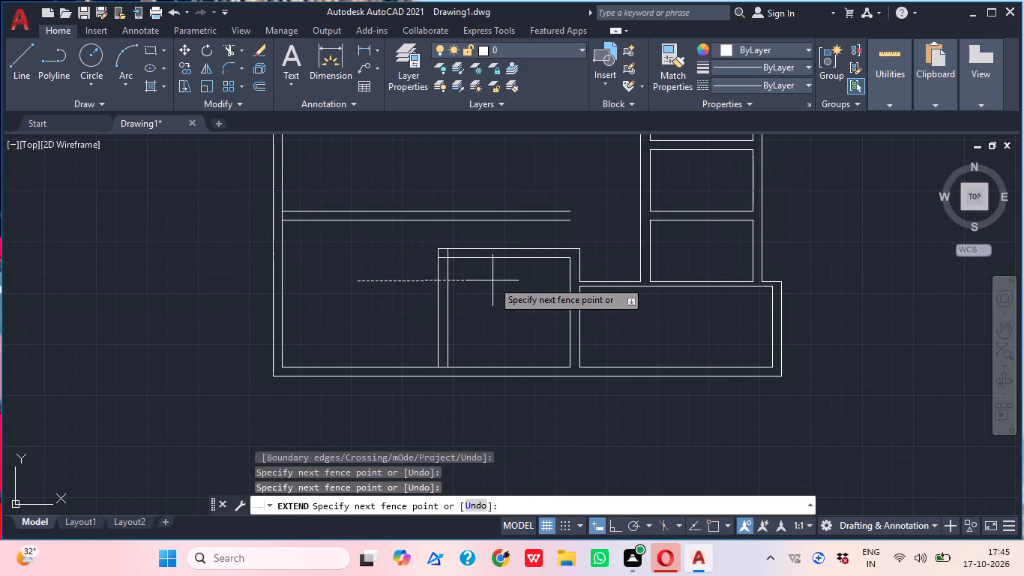
pyautogui.click(495, 286)
pyautogui.click(413, 296)
pyautogui.click(467, 277)
pyautogui.press('Escape')
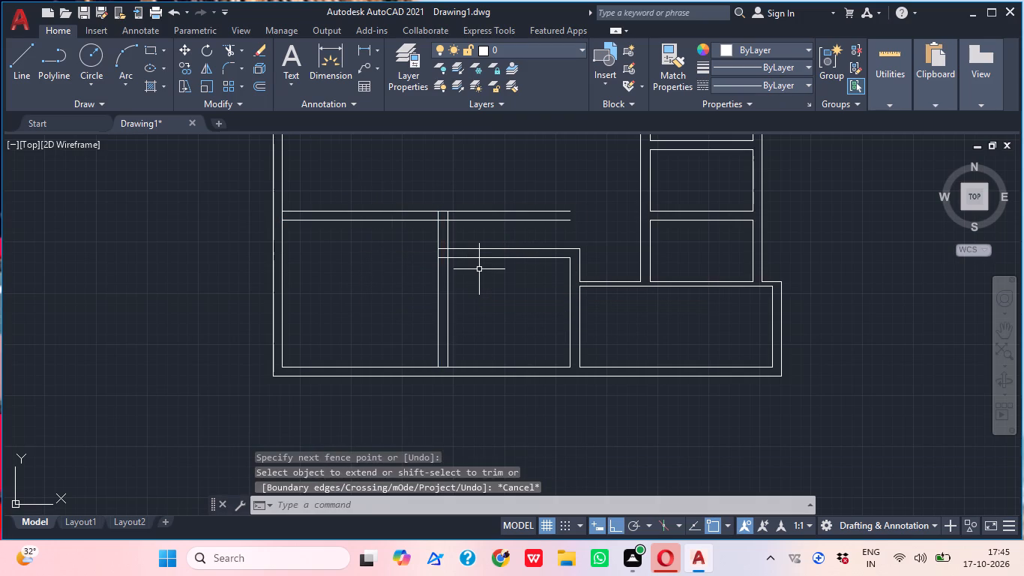
# Trim both new horizontal wall lines east of the dividing wall.
pyautogui.write('TR')
pyautogui.press('space')
pyautogui.click(475, 241)
pyautogui.click(490, 185)
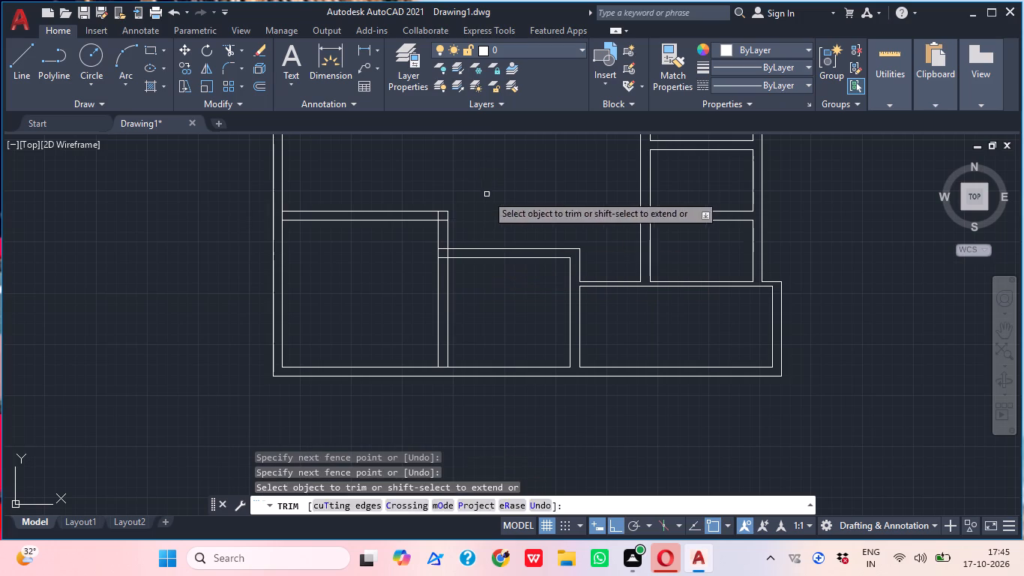
pyautogui.press('Escape')
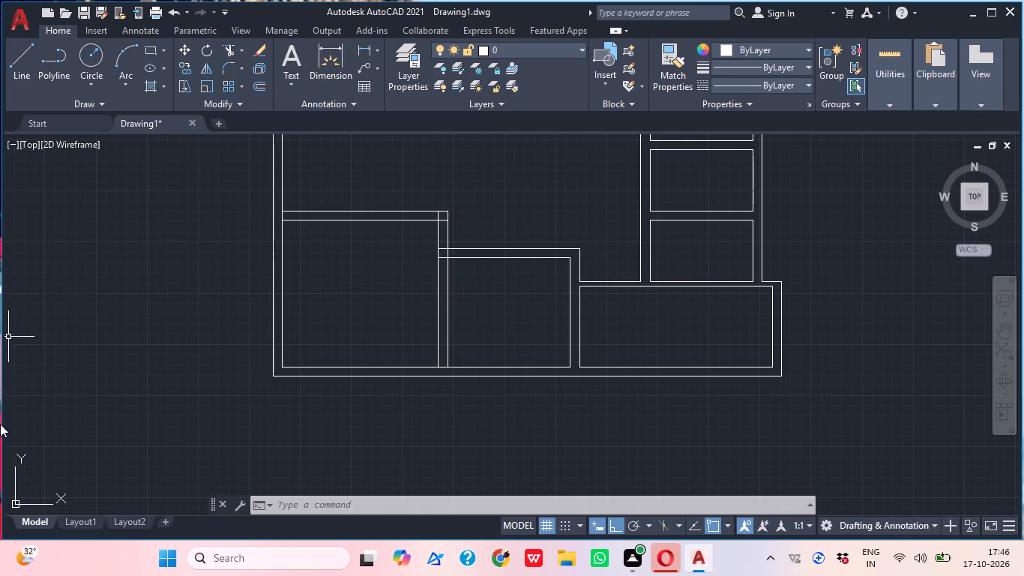
# Trim the crossing line segments where the middle room's north wall meets the dividing wall.
pyautogui.middleClick(352, 420)
pyautogui.write('TR')
pyautogui.press('space')
pyautogui.scroll(1, 415, 256)
pyautogui.scroll(3, 496, 240)
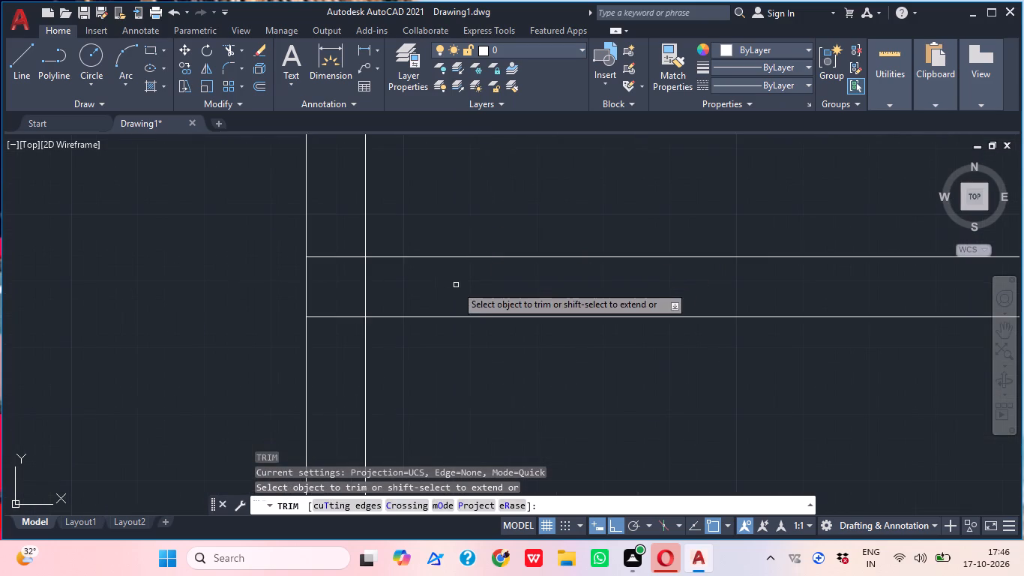
pyautogui.click(407, 284)
pyautogui.click(321, 237)
pyautogui.click(339, 331)
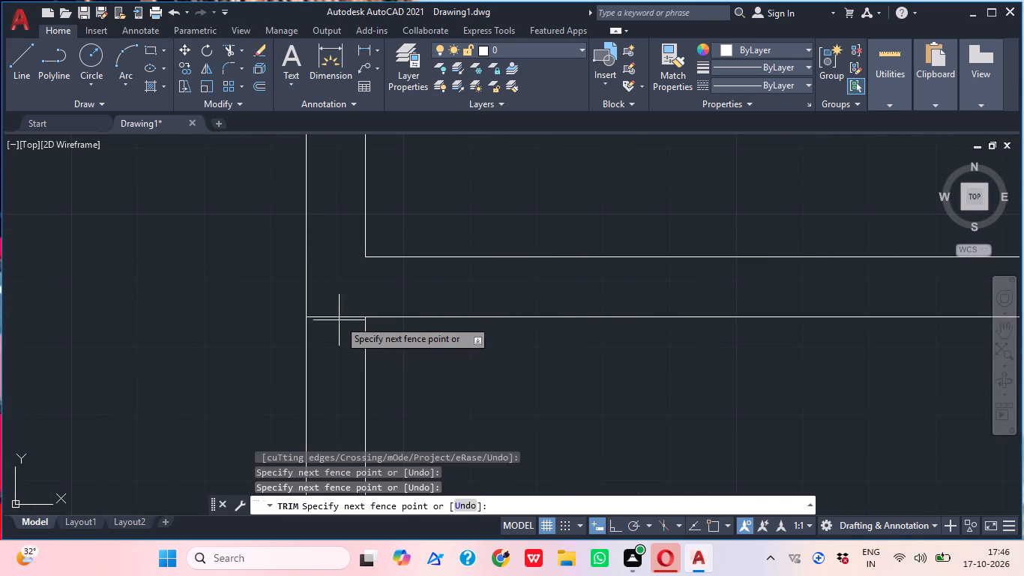
pyautogui.click(349, 296)
# Trim the overlapping line segments inside the wall corner at the southwest room's northeast corner.
pyautogui.scroll(-2, 349, 296)
pyautogui.scroll(3, 350, 175)
pyautogui.click(253, 232)
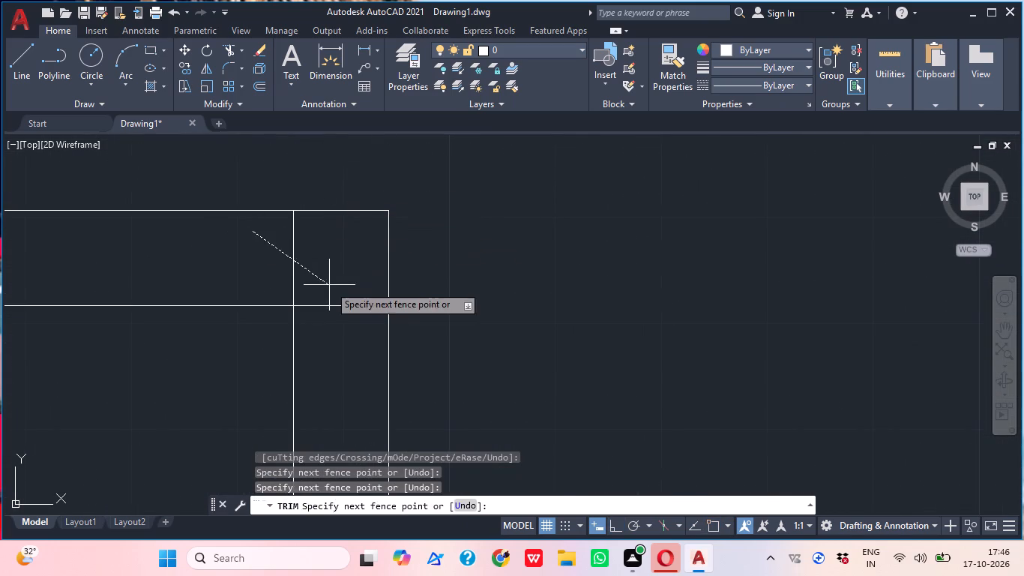
pyautogui.moveTo(337, 301); pyautogui.dragTo(336, 309)
pyautogui.click(325, 314)
pyautogui.click(322, 298)
# Trim the west wall's inner line between the two new horizontal wall lines at the southwest room's northwest corner.
pyautogui.scroll(-3, 360, 308)
pyautogui.moveTo(395, 312); pyautogui.dragTo(505, 301, button='middle')
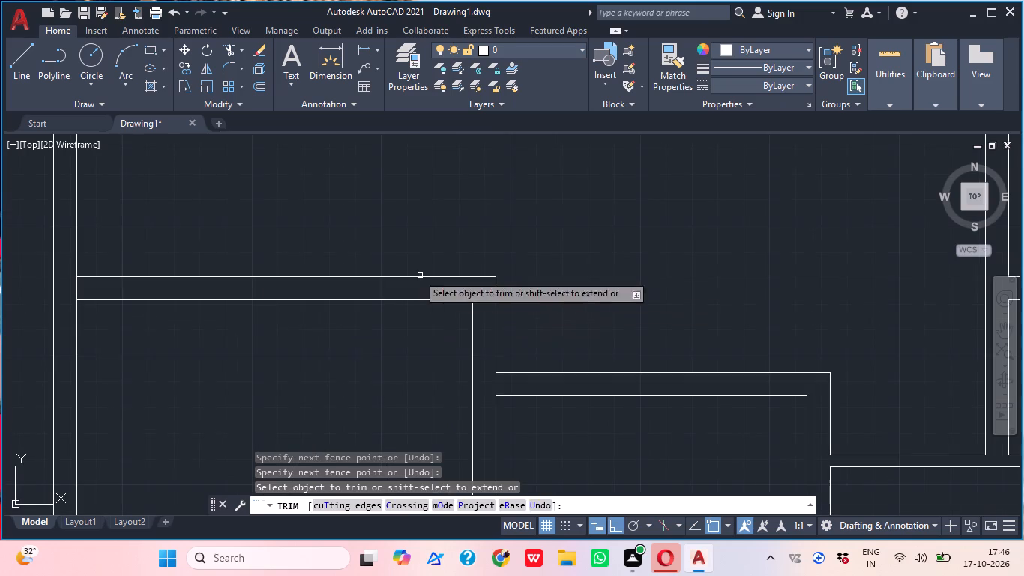
pyautogui.scroll(3, 108, 289)
pyautogui.click(53, 283)
pyautogui.moveTo(136, 301); pyautogui.dragTo(339, 323, button='middle')
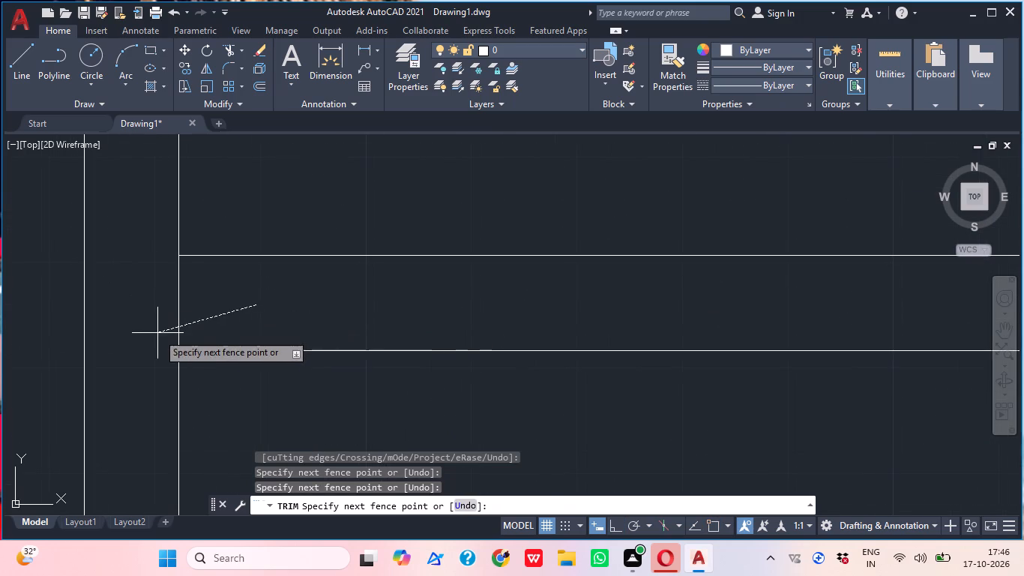
pyautogui.click(157, 333)
pyautogui.press('Escape')
pyautogui.press('Escape')
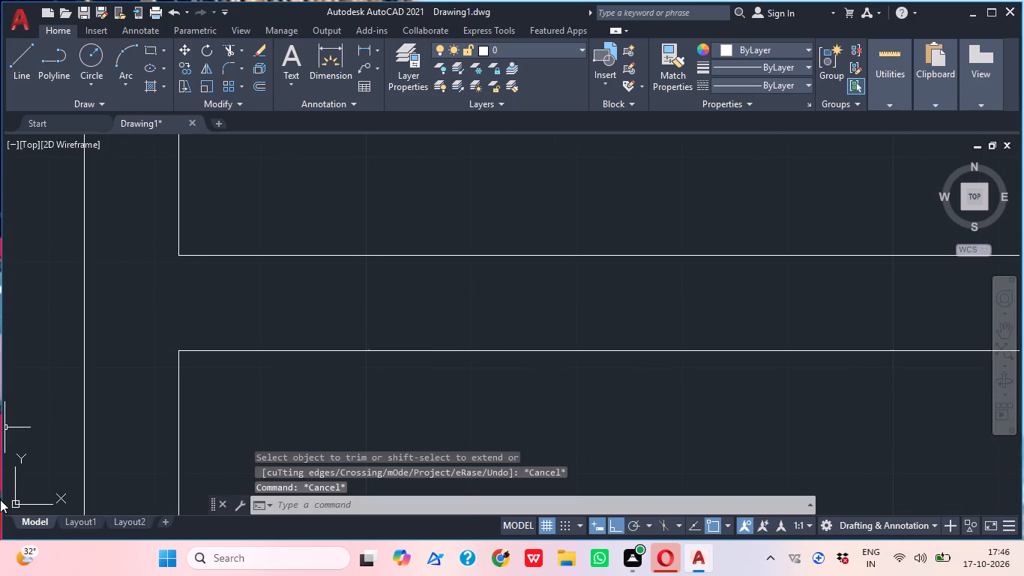
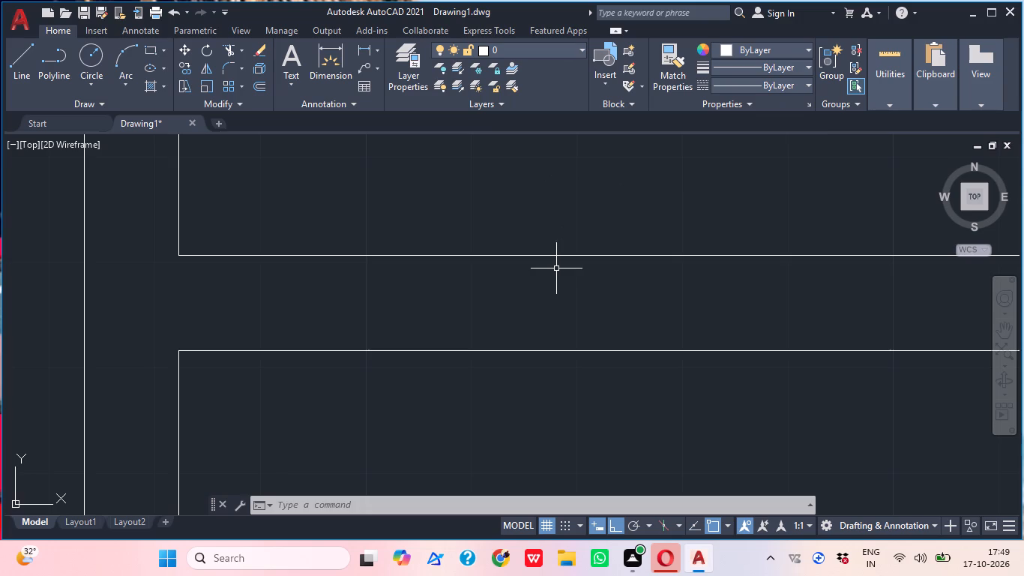
# Inspect the cleaned wall junctions at the southwest room's northwest corner and examine the overall floor plan layout.
pyautogui.moveTo(450, 319); pyautogui.dragTo(512, 347, button='middle')
pyautogui.moveTo(480, 331); pyautogui.dragTo(538, 378, button='middle')
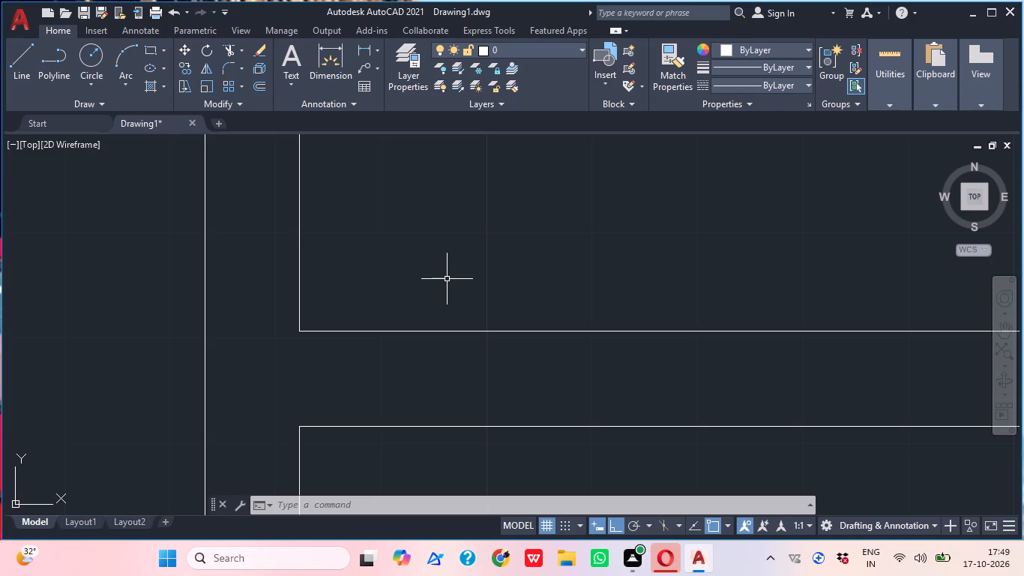
pyautogui.moveTo(435, 288); pyautogui.dragTo(455, 342, button='middle')
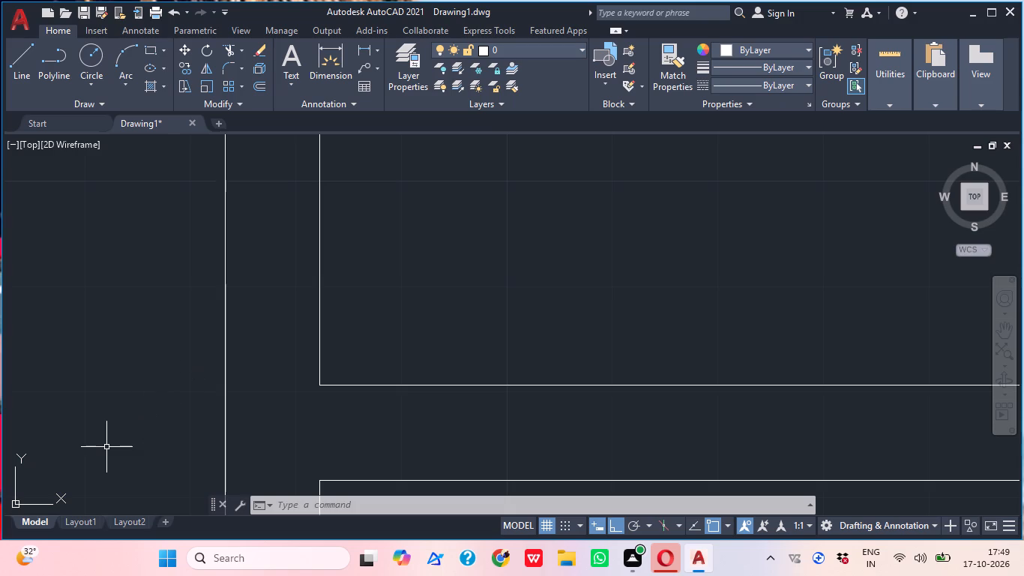
pyautogui.scroll(-1, 242, 406)
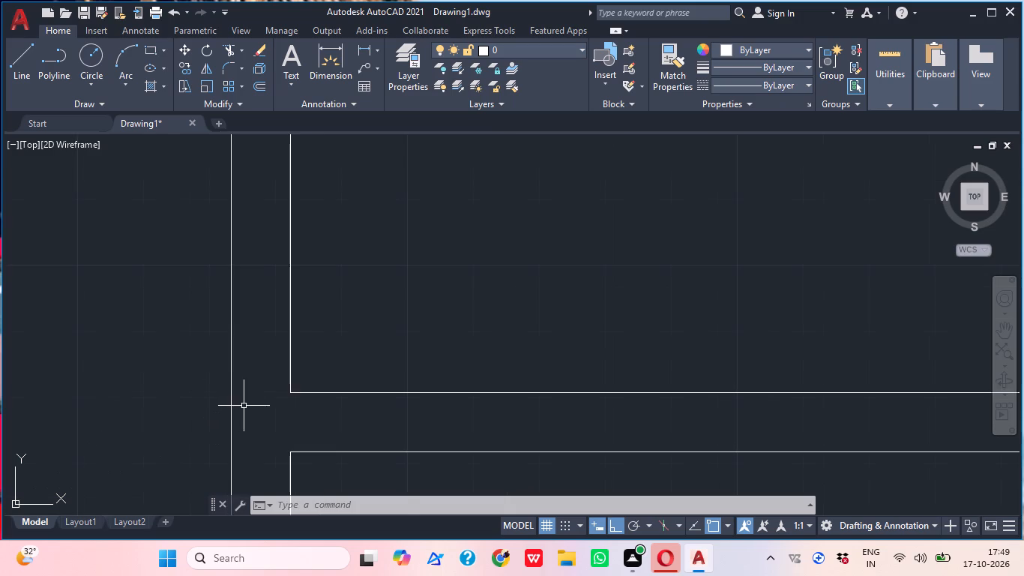
pyautogui.scroll(-2, 268, 391)
pyautogui.moveTo(316, 375); pyautogui.dragTo(324, 423, button='middle')
pyautogui.scroll(-3, 323, 418)
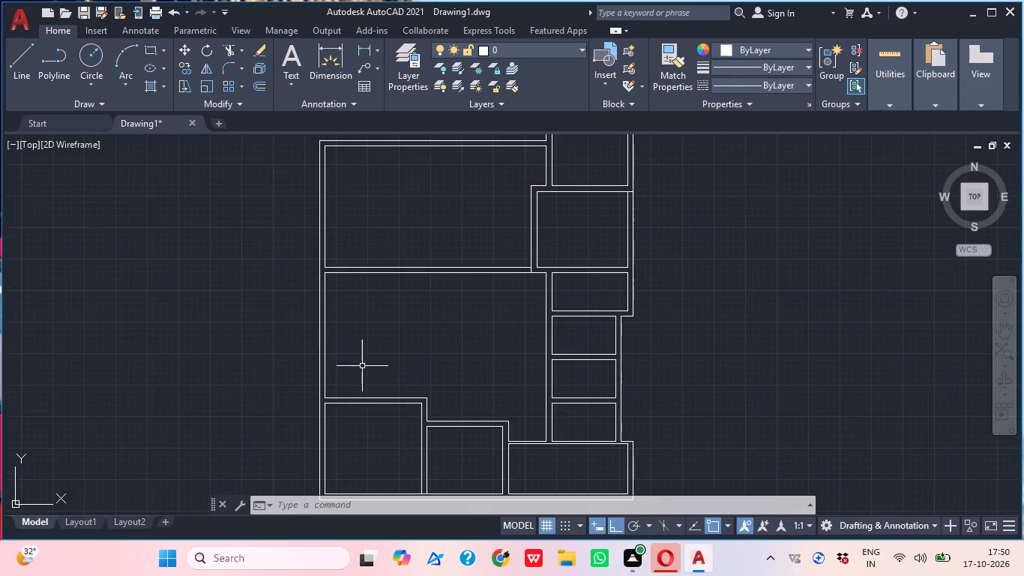
pyautogui.scroll(-1, 364, 365)
pyautogui.moveTo(451, 332); pyautogui.dragTo(491, 312, button='middle')
pyautogui.scroll(-1, 463, 313)
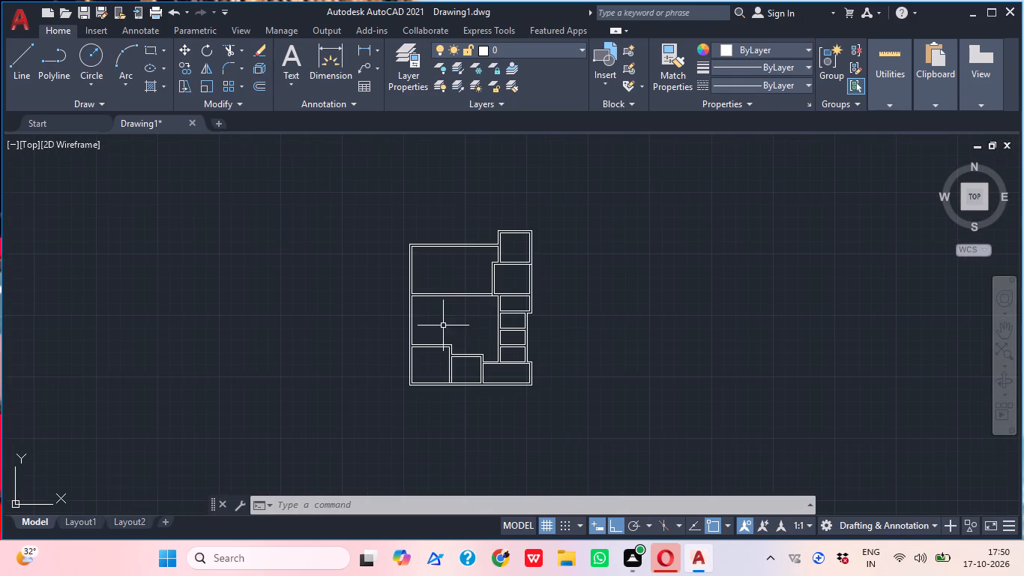
pyautogui.moveTo(451, 334); pyautogui.dragTo(385, 310, button='middle')
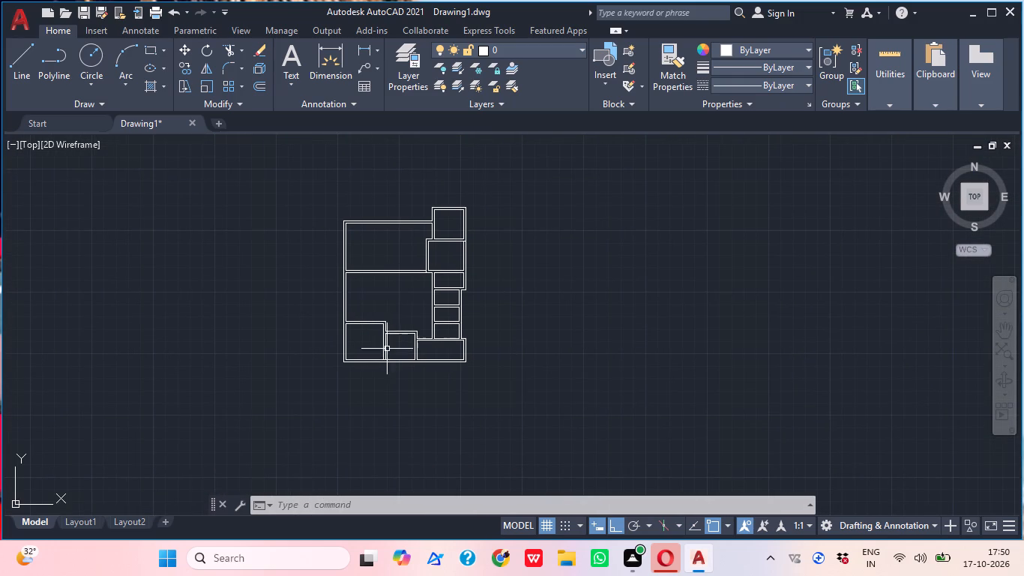
pyautogui.scroll(1, 388, 358)
pyautogui.moveTo(393, 346); pyautogui.dragTo(396, 311, button='middle')
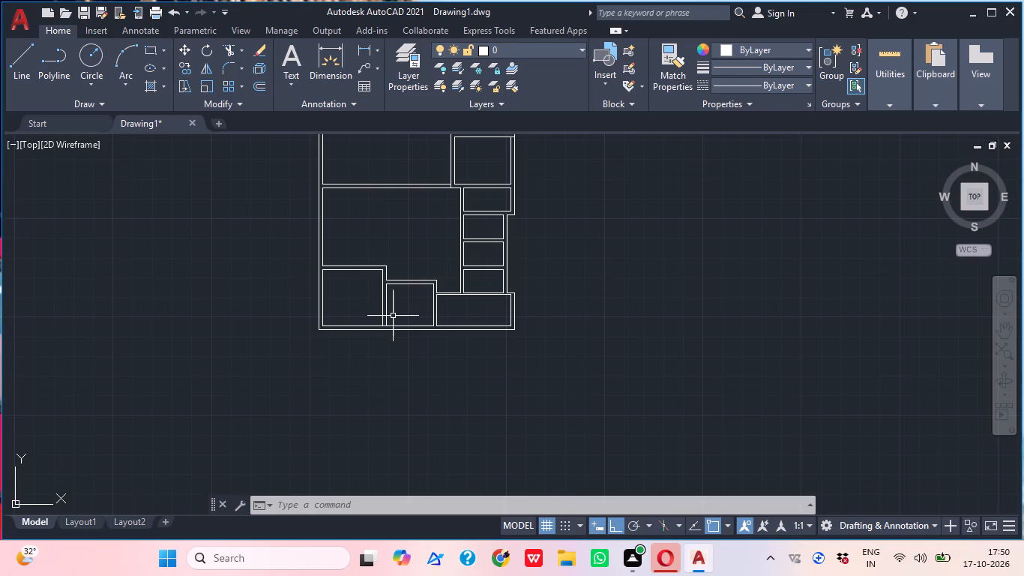
pyautogui.moveTo(425, 311); pyautogui.dragTo(442, 334, button='middle')
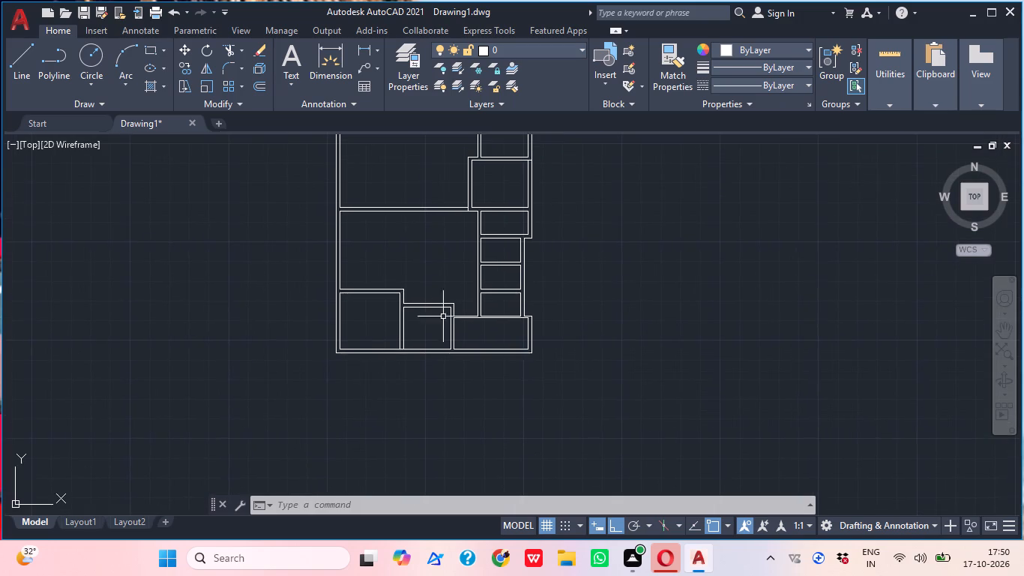
pyautogui.moveTo(447, 309); pyautogui.dragTo(460, 348, button='middle')
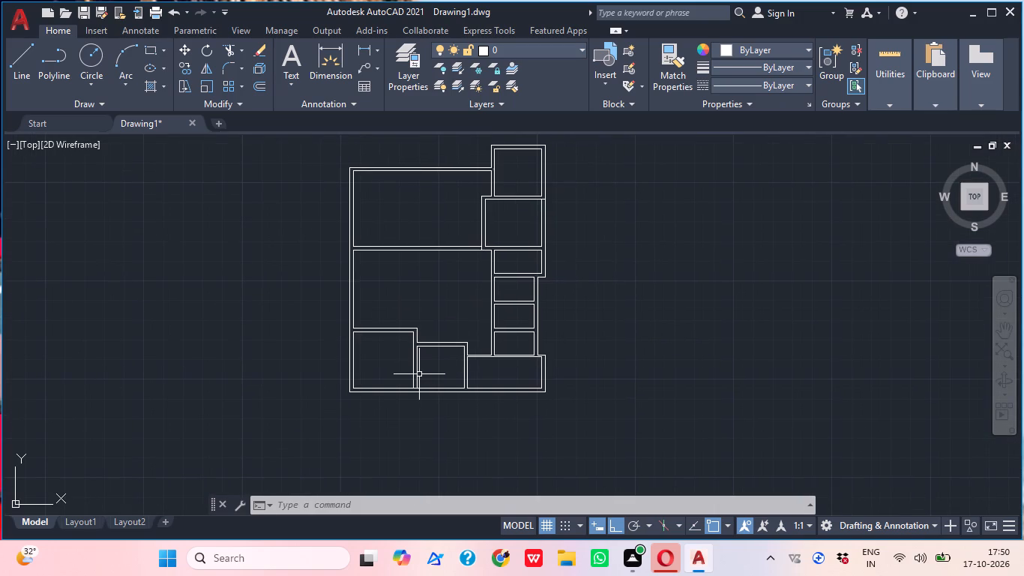
pyautogui.moveTo(562, 316); pyautogui.dragTo(597, 354, button='middle')
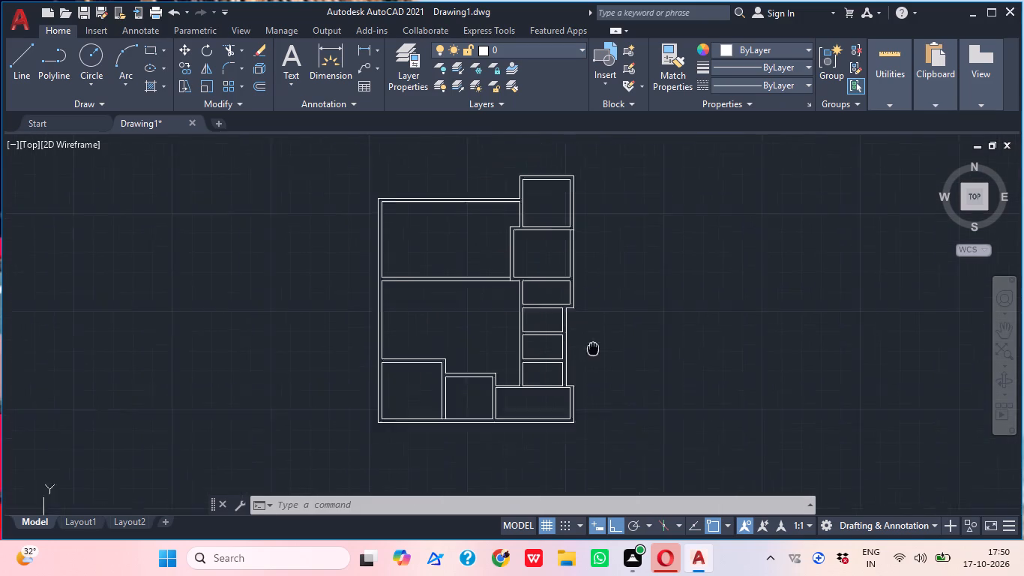
pyautogui.moveTo(597, 354); pyautogui.dragTo(609, 364, button='middle')
pyautogui.moveTo(591, 355); pyautogui.dragTo(594, 331, button='middle')
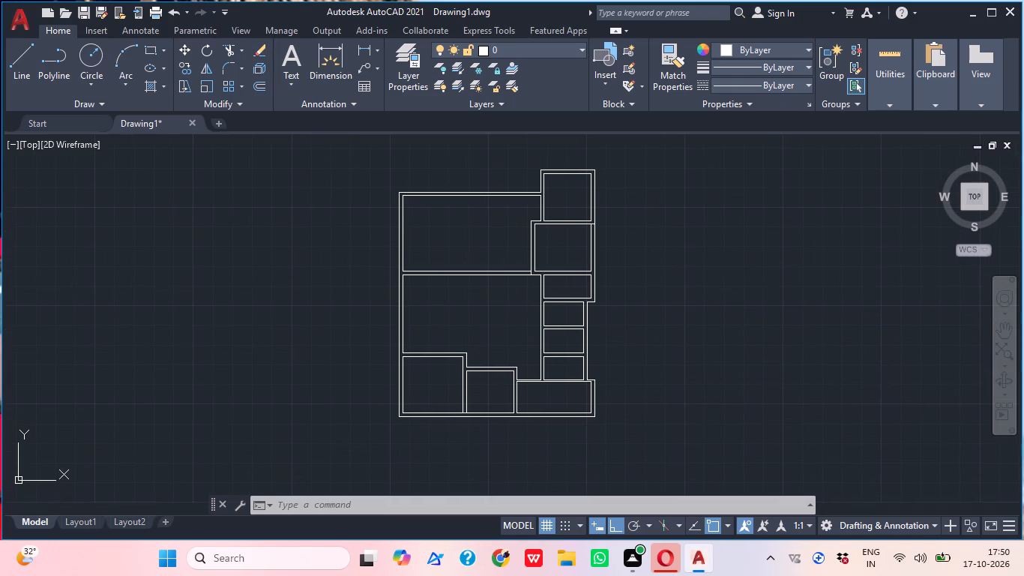
pyautogui.moveTo(588, 333); pyautogui.dragTo(603, 307, button='middle')
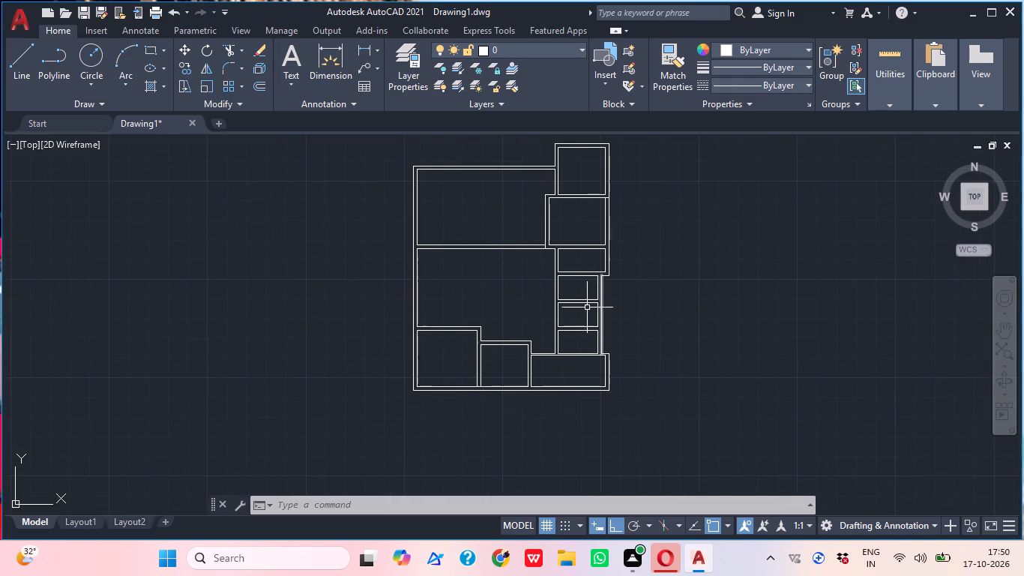
pyautogui.moveTo(565, 307); pyautogui.dragTo(582, 367, button='middle')
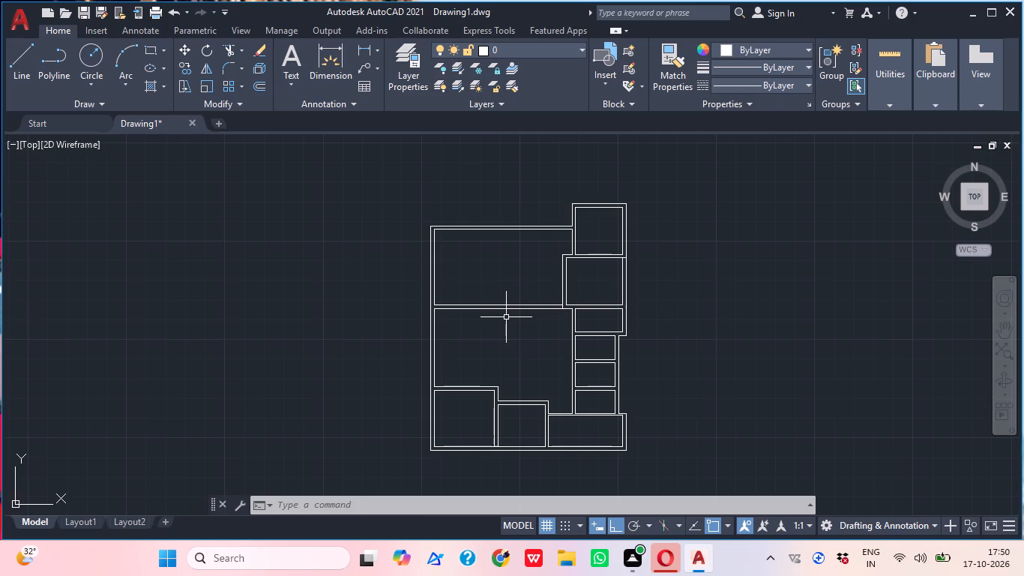
pyautogui.moveTo(522, 331); pyautogui.dragTo(615, 311, button='middle')
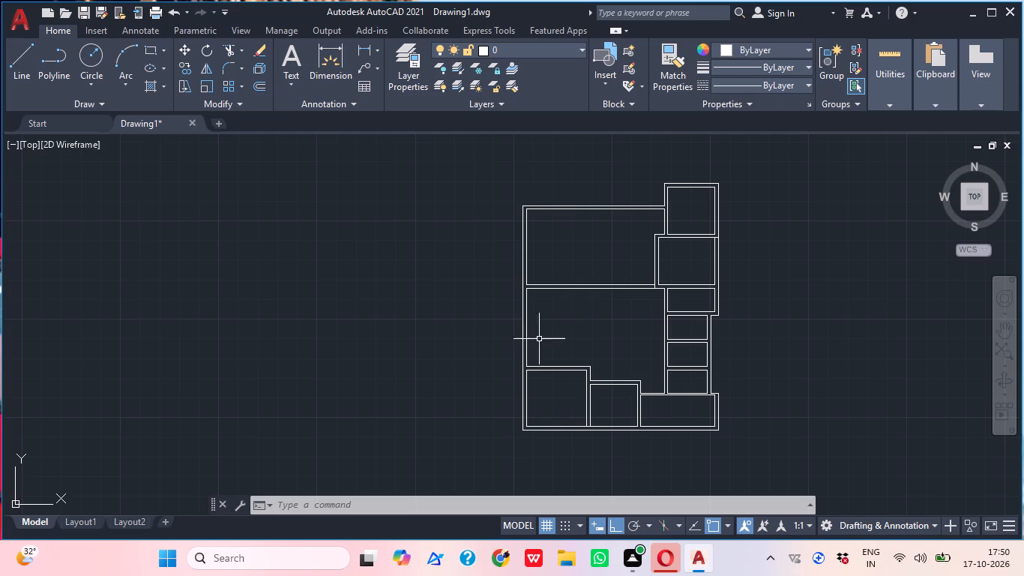
# Offset the upper line of the southwest room's north wall 5' to the north.
pyautogui.scroll(1, 551, 352)
pyautogui.moveTo(555, 367); pyautogui.dragTo(595, 324, button='middle')
pyautogui.scroll(1, 594, 324)
pyautogui.moveTo(583, 358); pyautogui.dragTo(633, 346, button='middle')
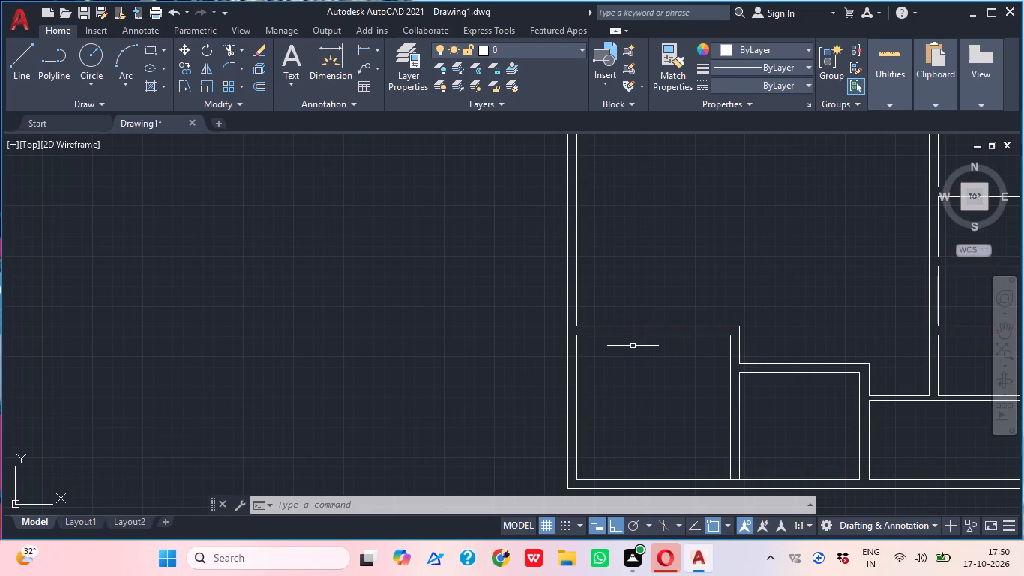
pyautogui.write('O')
pyautogui.press('space')
pyautogui.write("5'")
pyautogui.press('Return')
pyautogui.click(650, 325)
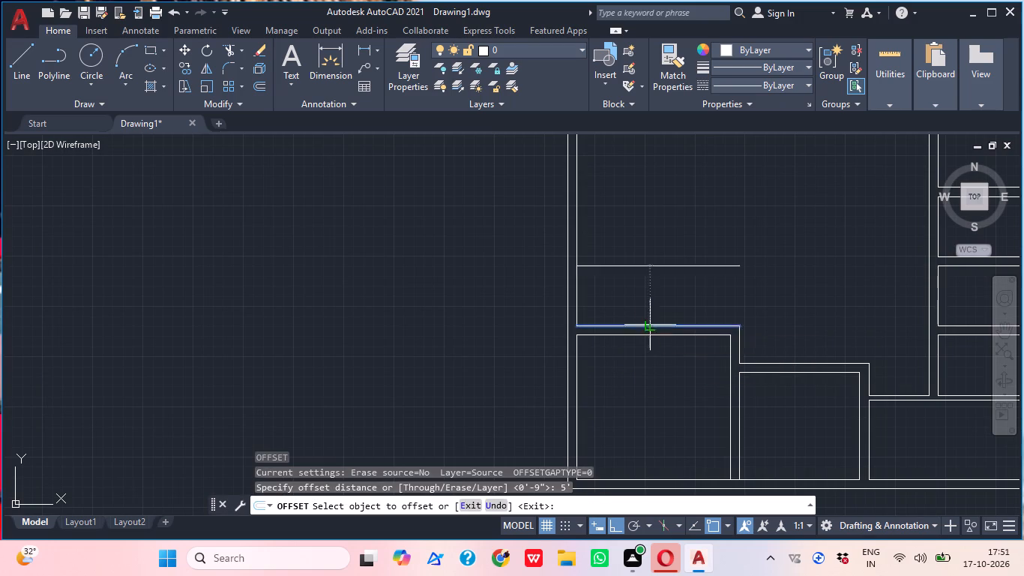
pyautogui.click(655, 286)
pyautogui.press('space')
# Offset the new horizontal line north of the southwest room 9" to the north for the wall thickness.
pyautogui.press('space')
pyautogui.write('9')
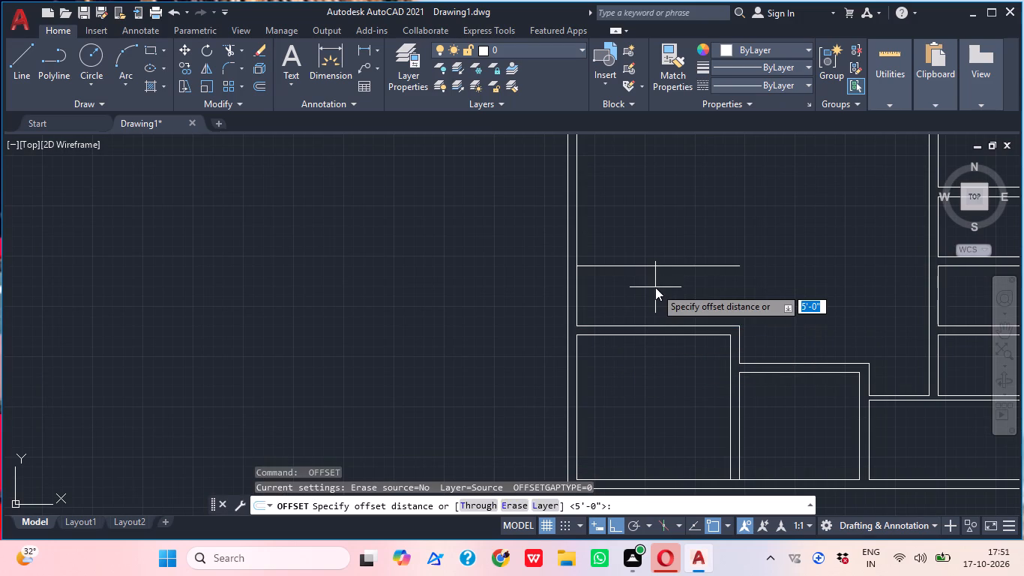
pyautogui.hotkey('shift', '"')
pyautogui.press('Return')
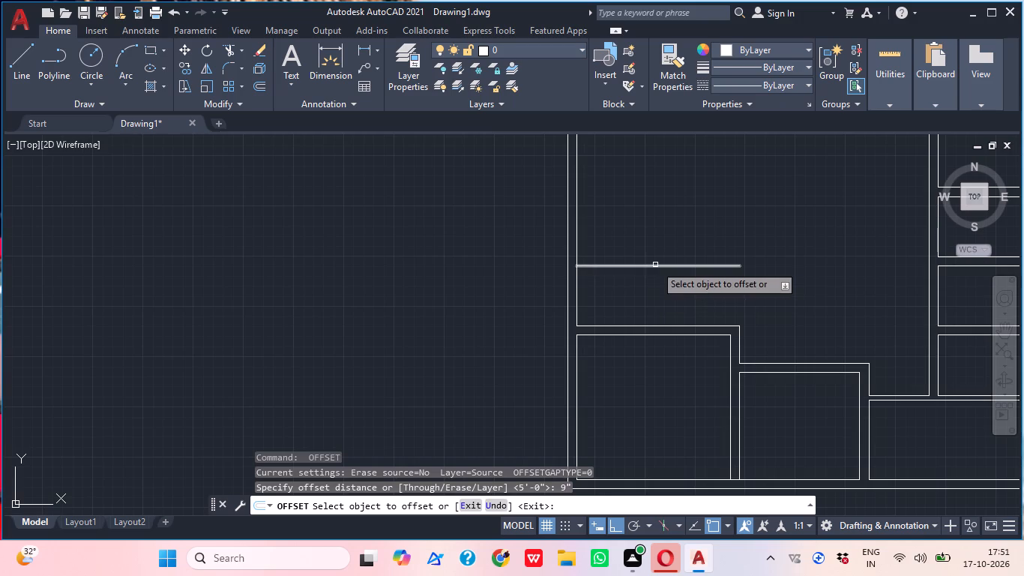
pyautogui.click(655, 265)
pyautogui.click(657, 230)
pyautogui.middleClick(669, 311)
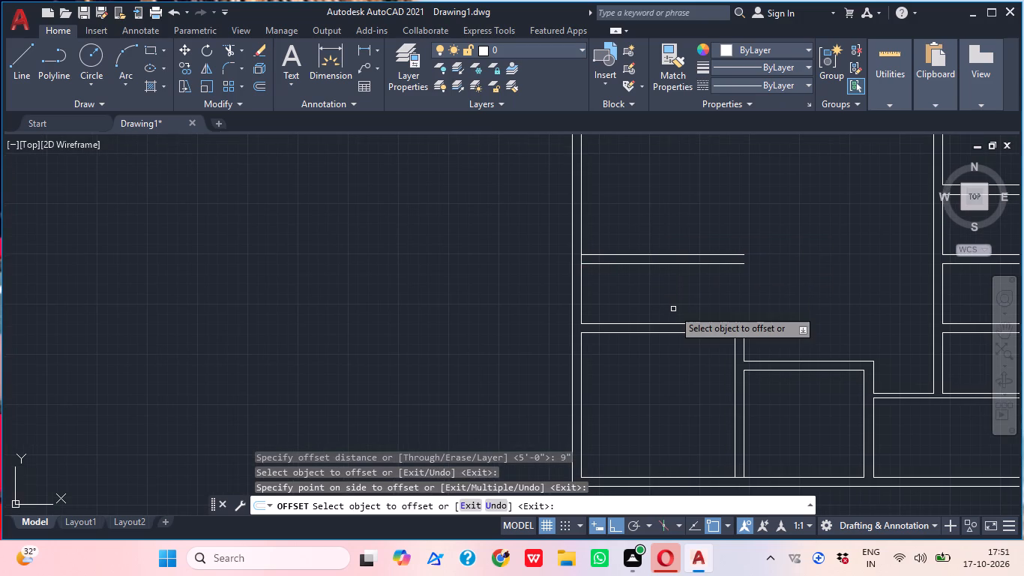
pyautogui.press('Escape')
# Trim the west wall's inner line between the two new horizontal lines north of the southwest room.
pyautogui.write('TR')
pyautogui.press('space')
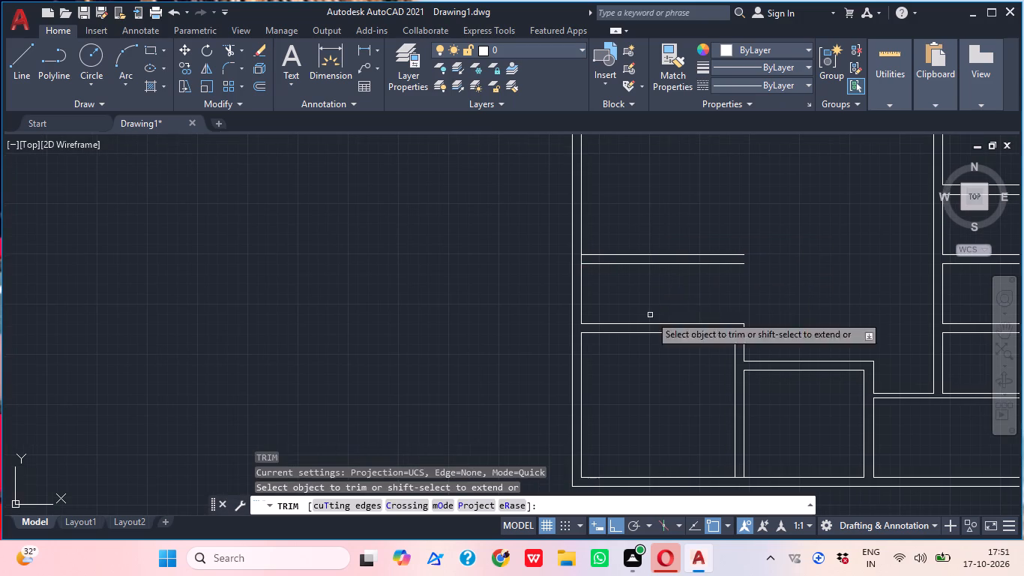
pyautogui.scroll(2, 590, 250)
pyautogui.click(572, 274)
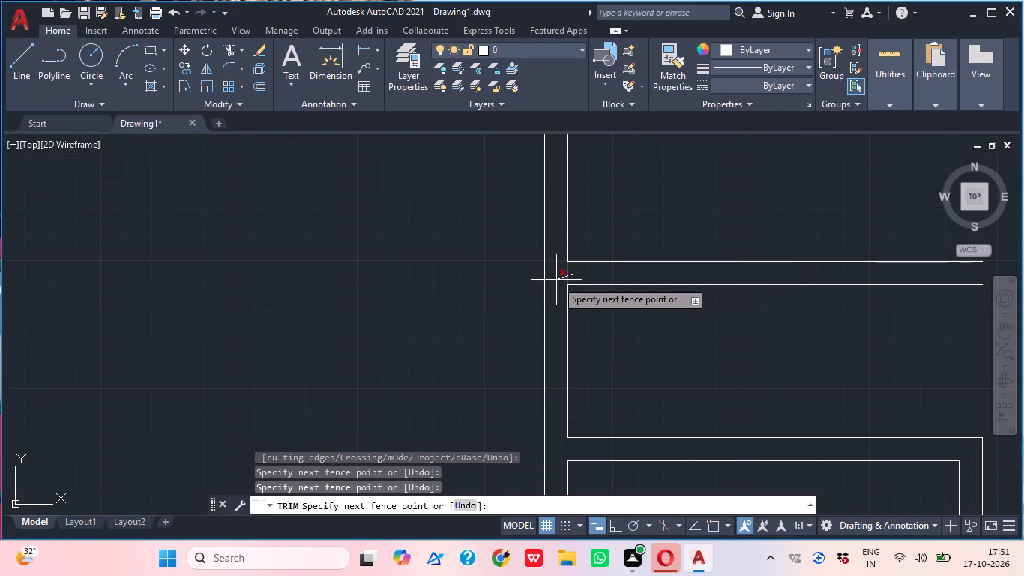
pyautogui.click(556, 279)
pyautogui.press('Escape')
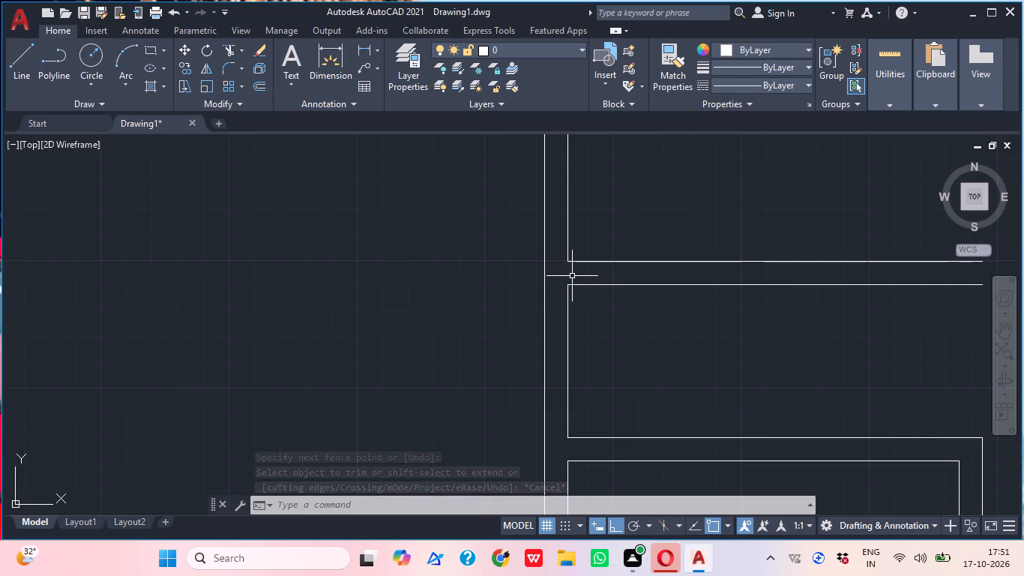
# Start another Offset in the space between the new wall and the southwest room's north wall.
pyautogui.moveTo(670, 369); pyautogui.dragTo(621, 313, button='middle')
pyautogui.scroll(-1, 630, 322)
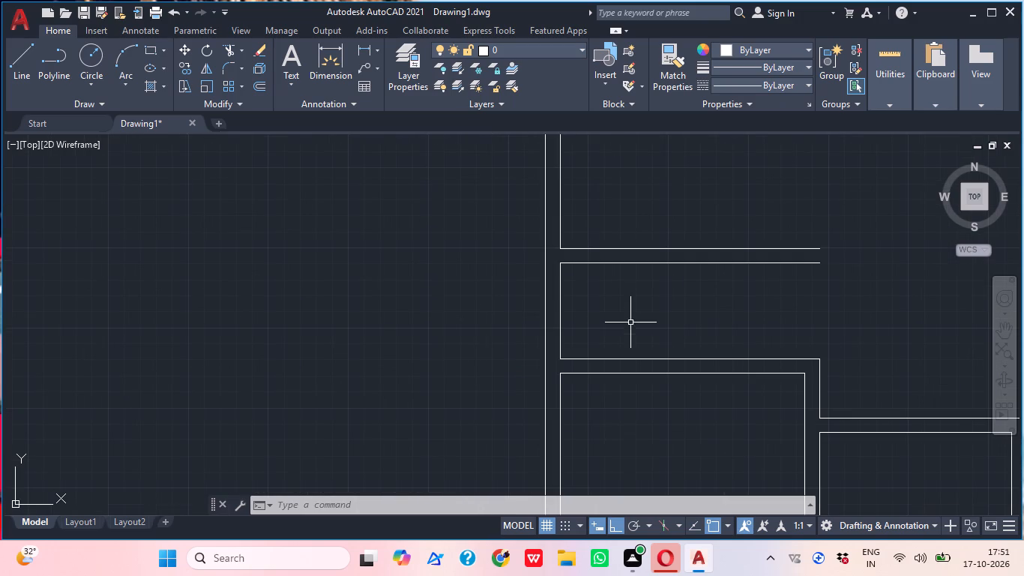
pyautogui.write('O')
pyautogui.press('space')
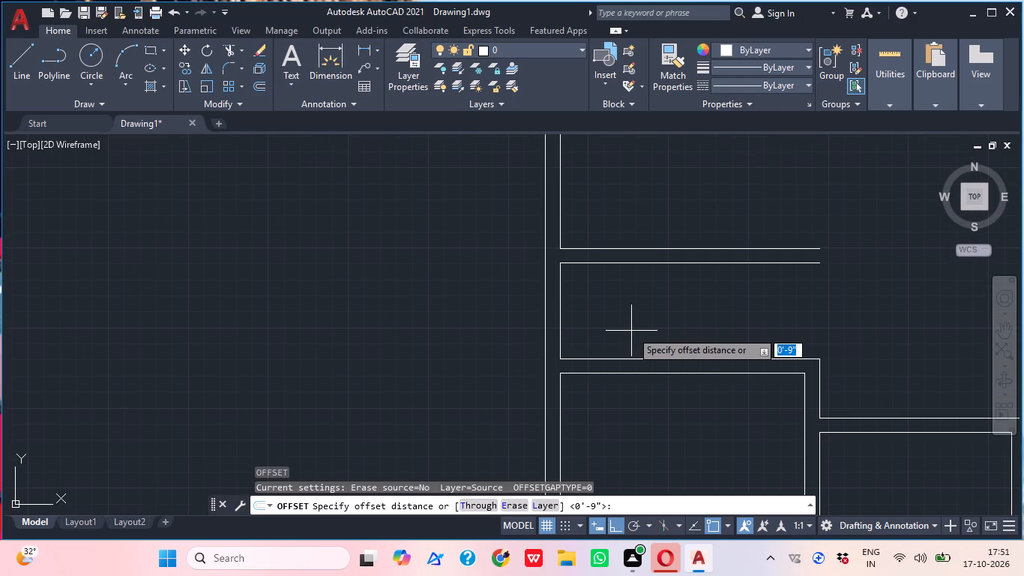
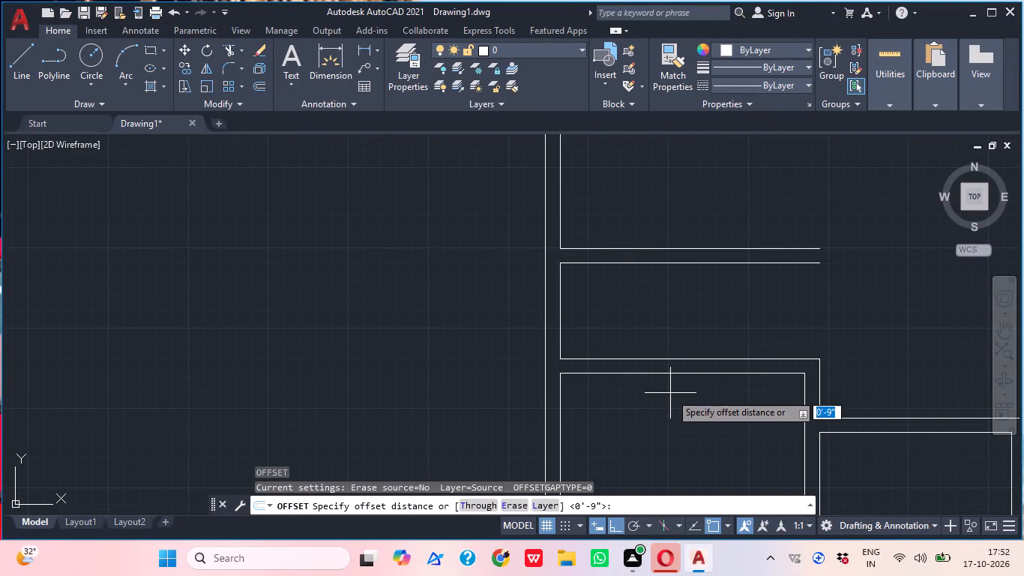
# Offset the west wall's inner line 10' to the east within the 5' wide space north of the southwest room.
pyautogui.scroll(-2, 672, 383)
pyautogui.moveTo(675, 382); pyautogui.dragTo(687, 332, button='middle')
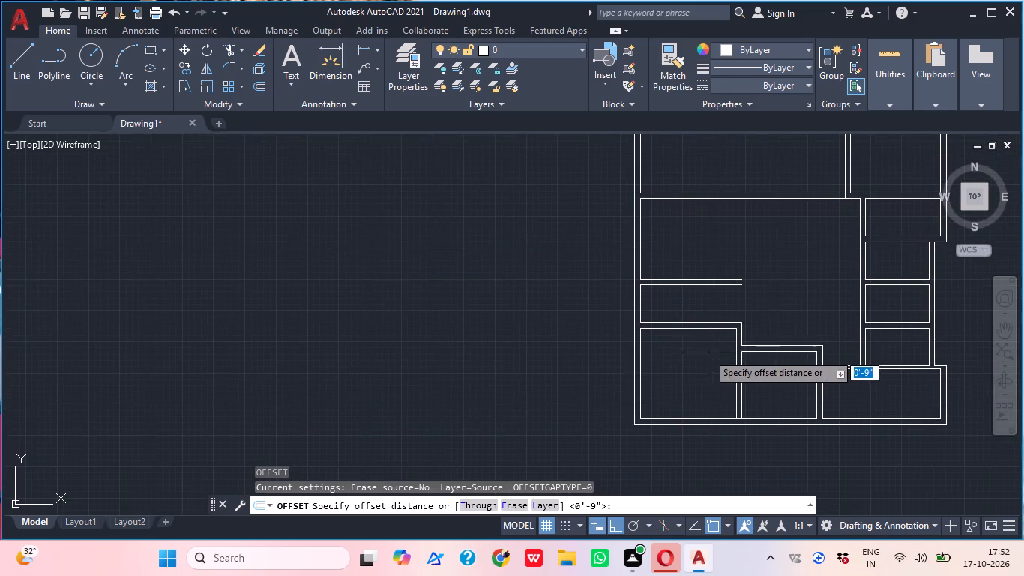
pyautogui.moveTo(702, 354); pyautogui.dragTo(624, 359, button='middle')
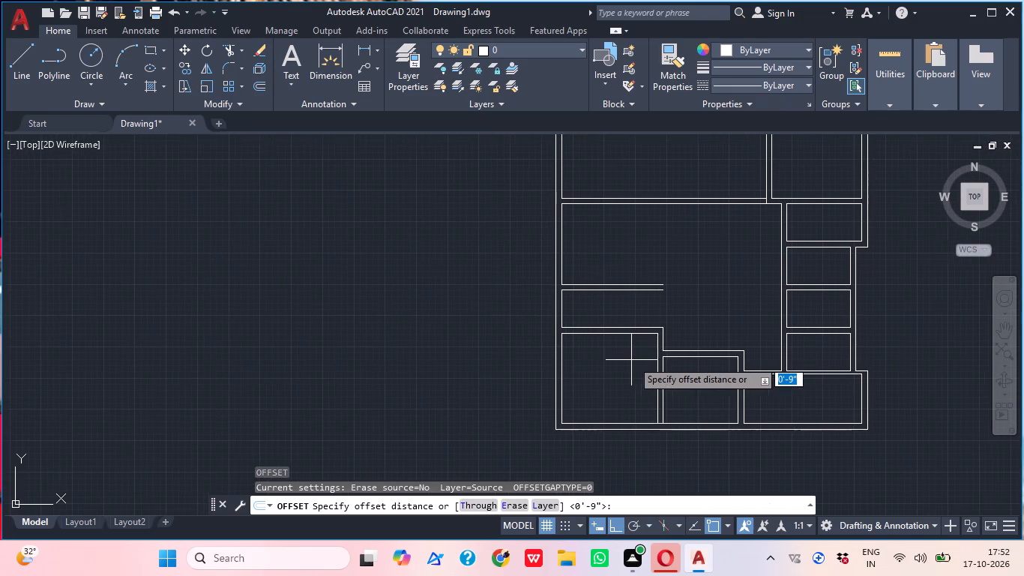
pyautogui.moveTo(640, 360); pyautogui.dragTo(698, 360, button='middle')
pyautogui.write('O')
pyautogui.press('space')
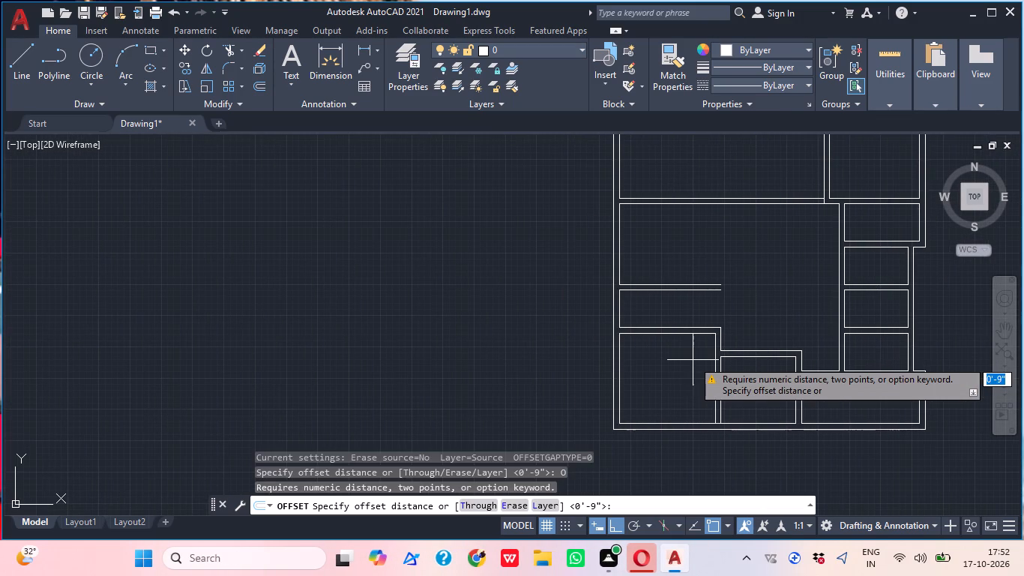
pyautogui.press('1')
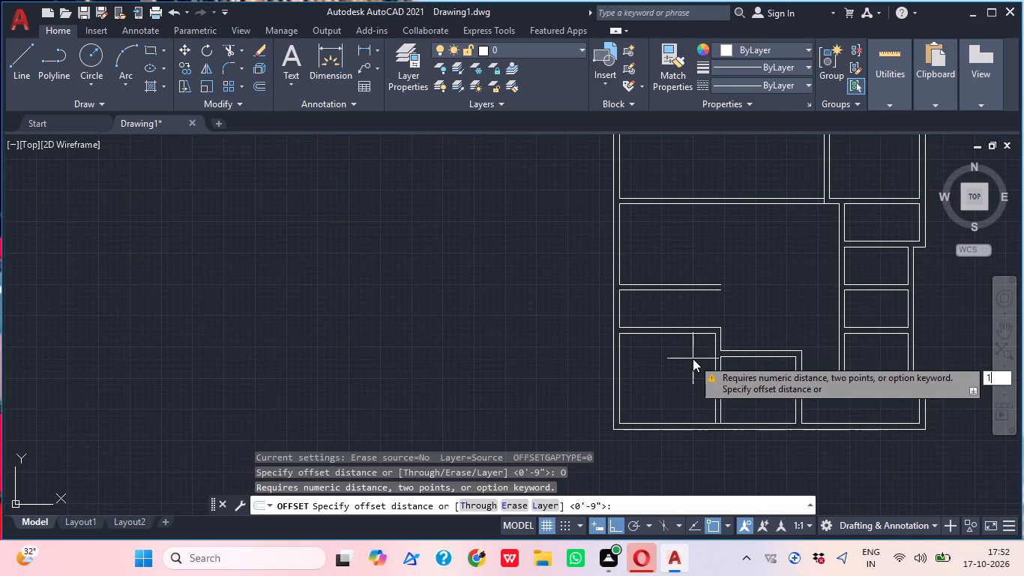
pyautogui.press('0')
pyautogui.press("'")
pyautogui.press('Return')
pyautogui.scroll(1, 645, 310)
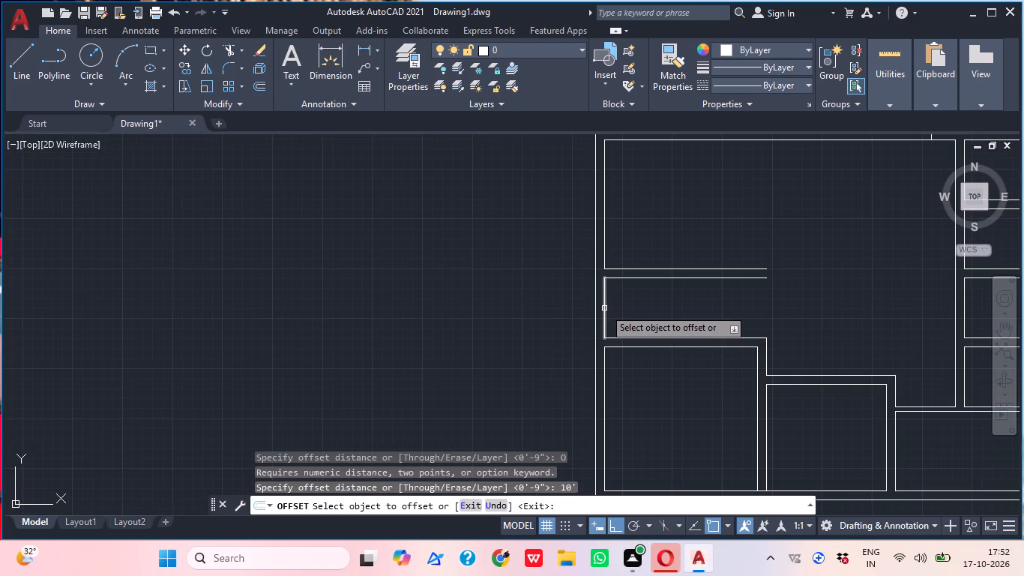
pyautogui.scroll(1, 611, 308)
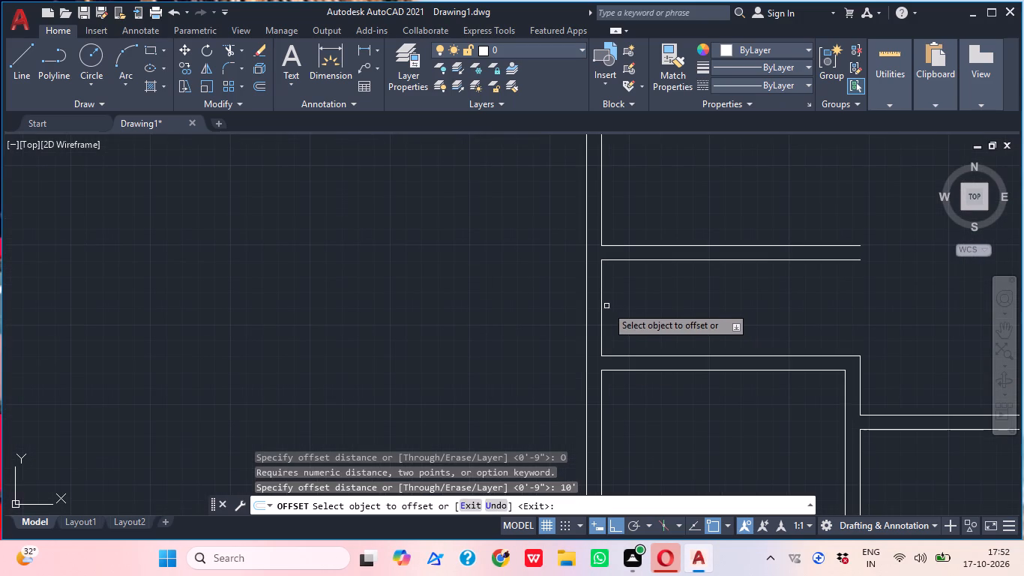
pyautogui.click(602, 298)
pyautogui.click(647, 300)
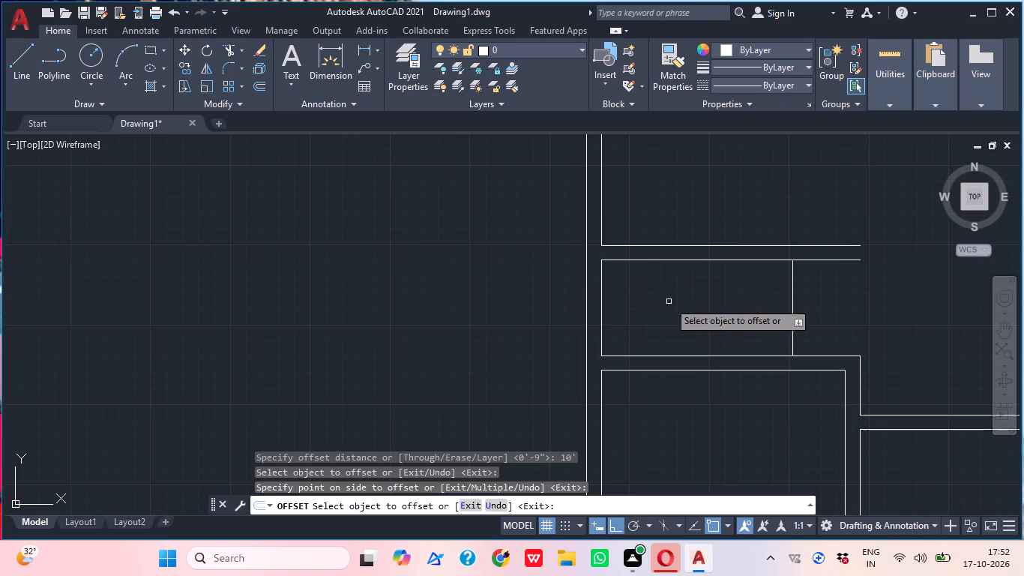
# Offset the new vertical line 9" to the east for the thickness of the small room's east wall.
pyautogui.press('space')
pyautogui.press('space')
pyautogui.write('9"')
pyautogui.press('Return')
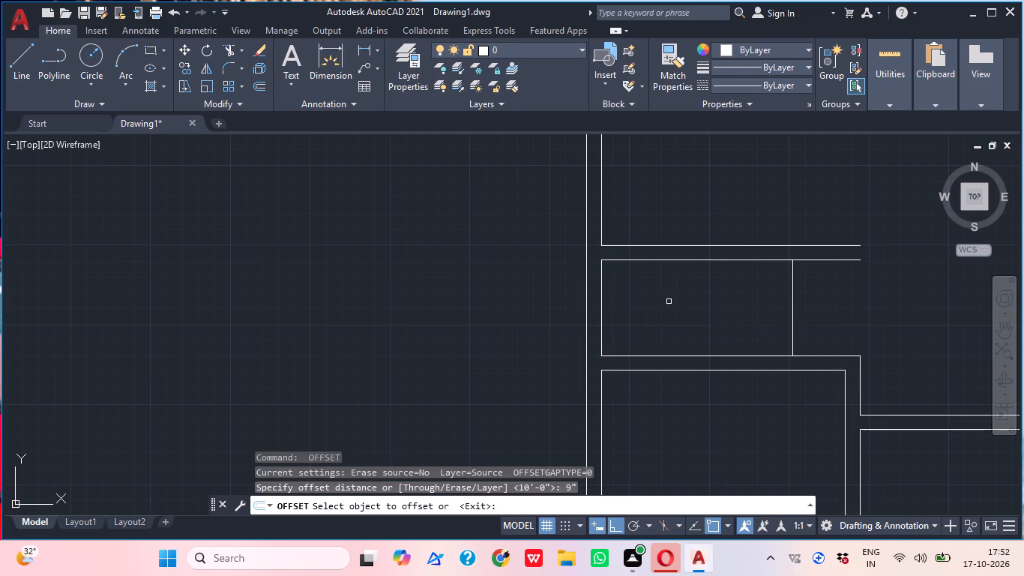
pyautogui.click(795, 293)
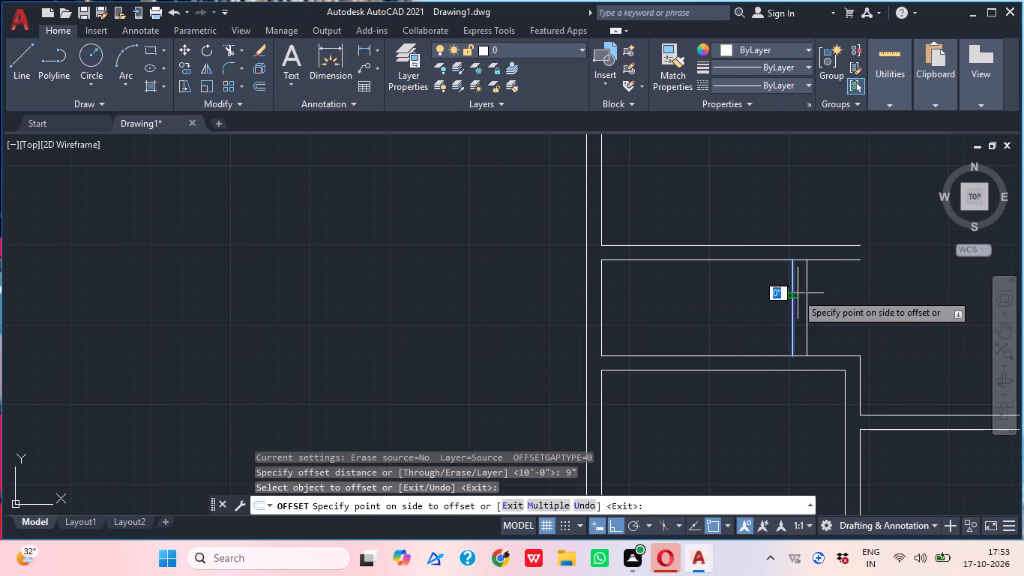
pyautogui.click(857, 292)
pyautogui.press('Escape')
# Extend both lines of the small room's east wall across the thickness of its north and south walls.
pyautogui.write('EX')
pyautogui.press('space')
pyautogui.click(843, 292)
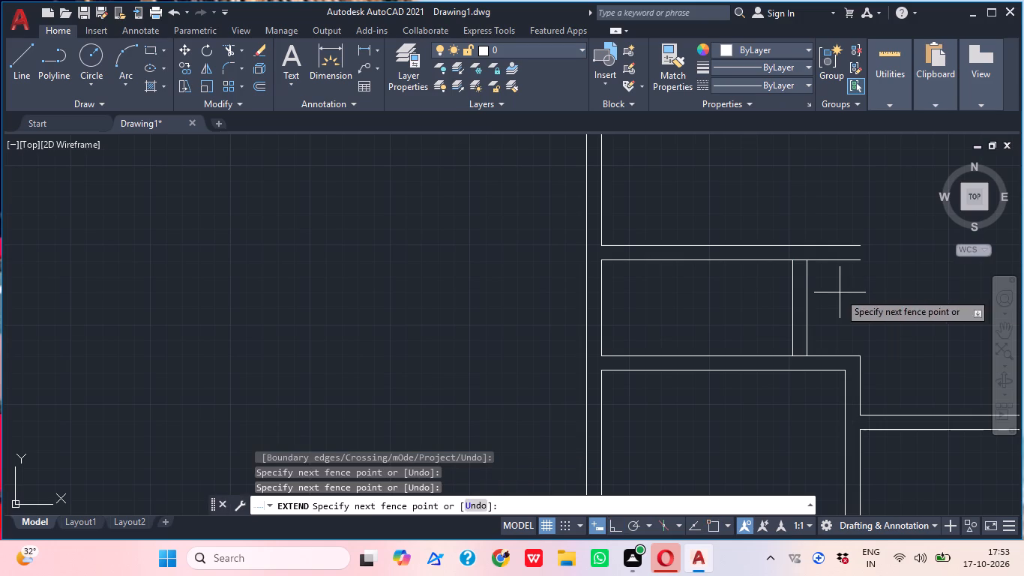
pyautogui.click(753, 316)
pyautogui.click(831, 305)
pyautogui.click(780, 307)
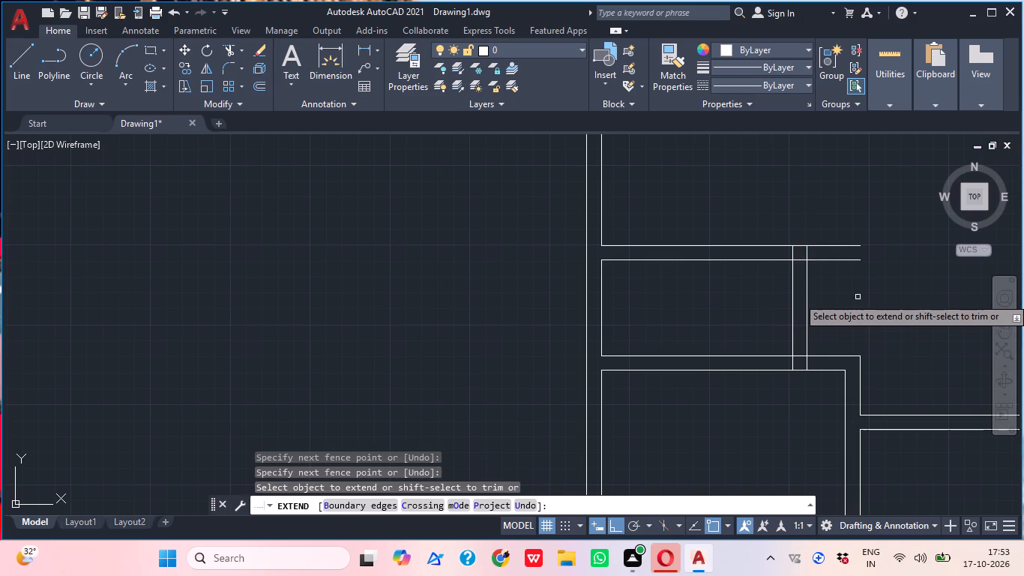
pyautogui.press('Escape')
# Trim the two horizontal wall lines that overhang east of the small room's new east wall.
pyautogui.write('TR')
pyautogui.press('space')
pyautogui.click(847, 287)
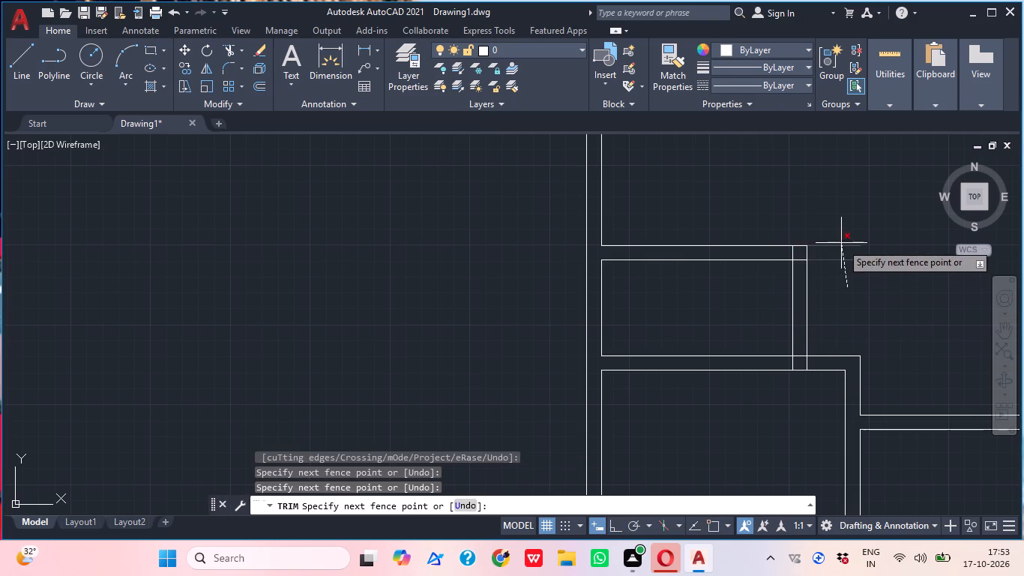
pyautogui.click(841, 243)
pyautogui.press('Escape')
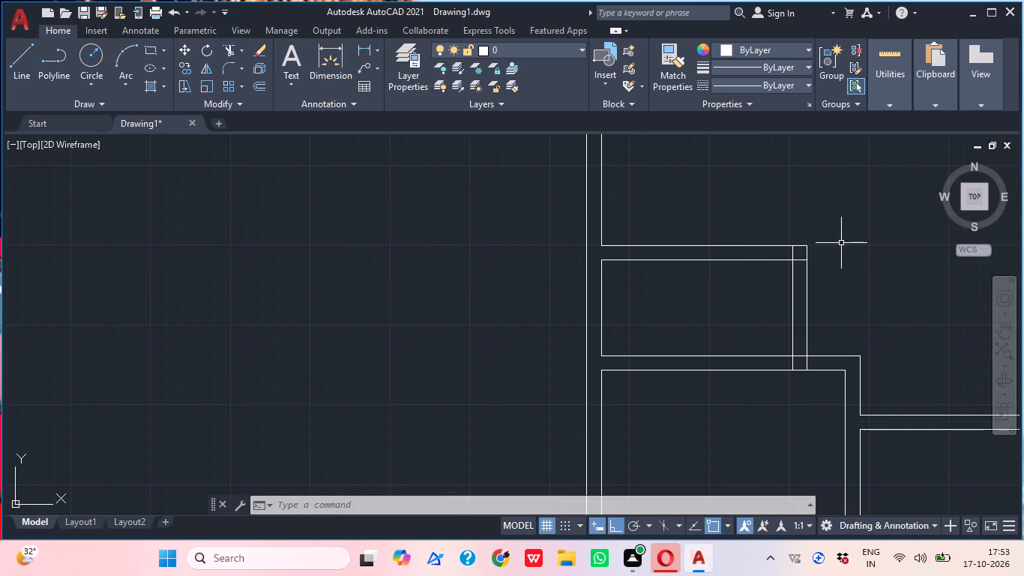
pyautogui.press('Escape')
# Trim the overlapping line segments where the small room's east wall meets the southwest room's north wall.
pyautogui.moveTo(903, 166); pyautogui.dragTo(885, 189, button='middle')
pyautogui.scroll(-1, 903, 166)
pyautogui.moveTo(858, 228); pyautogui.dragTo(824, 217, button='middle')
pyautogui.moveTo(806, 275); pyautogui.dragTo(795, 255, button='middle')
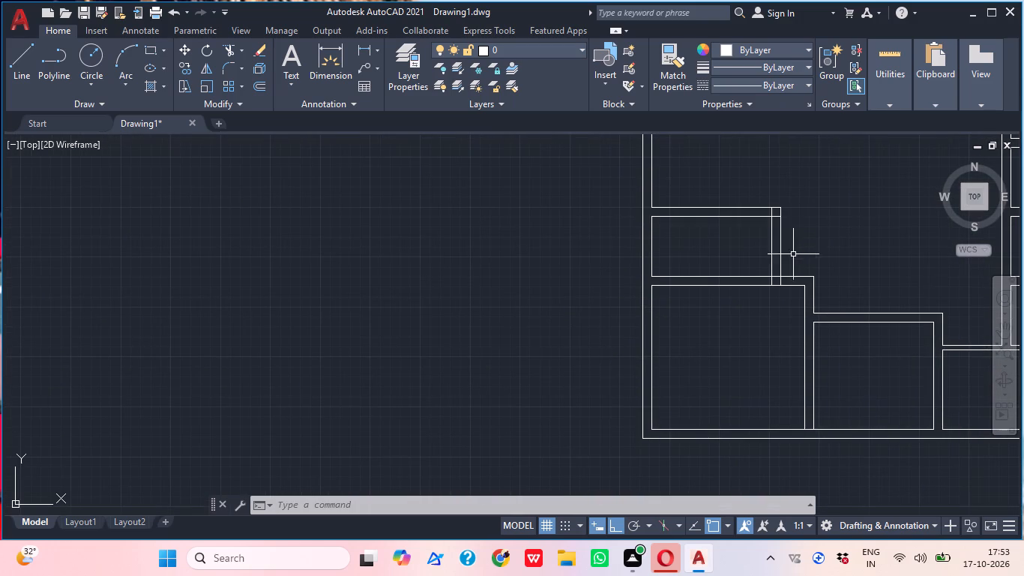
pyautogui.write('TR')
pyautogui.press('space')
pyautogui.scroll(2, 783, 283)
pyautogui.click(781, 281)
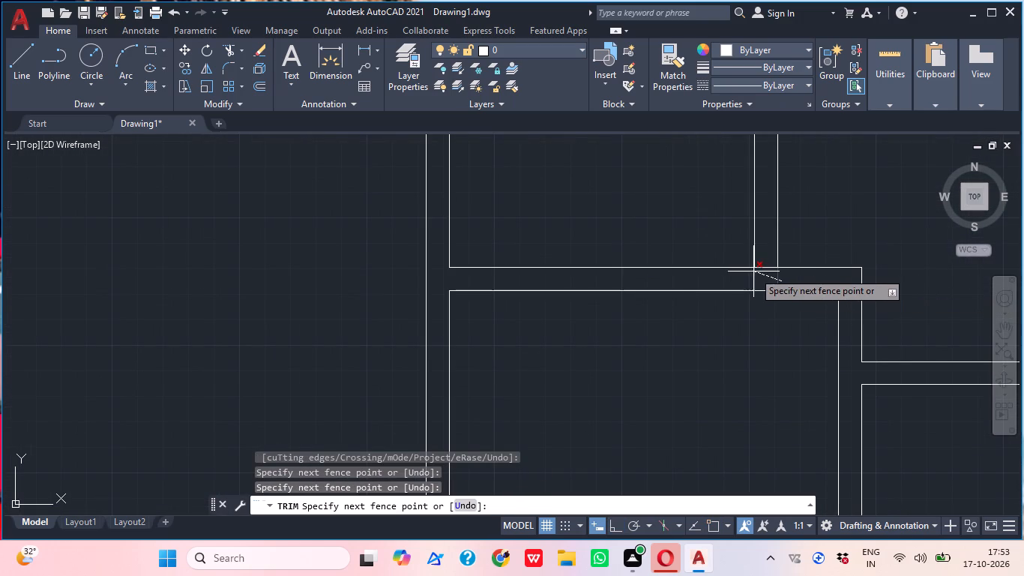
pyautogui.click(744, 274)
pyautogui.click(766, 268)
# Trim the crossing line segments inside the small room's northeast wall corner.
pyautogui.moveTo(787, 240); pyautogui.dragTo(790, 369, button='middle')
pyautogui.scroll(-1, 792, 322)
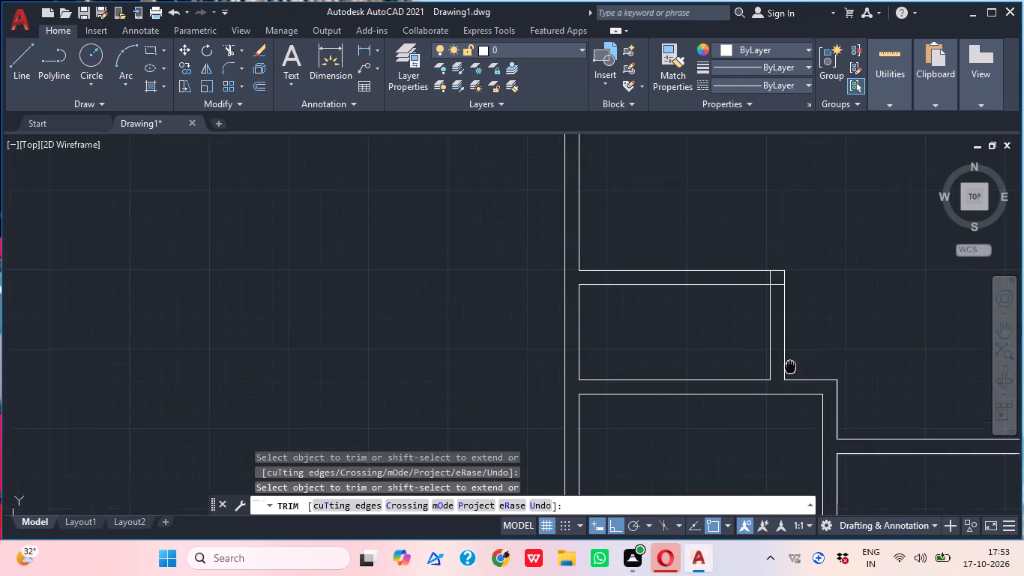
pyautogui.moveTo(790, 369); pyautogui.dragTo(786, 375, button='middle')
pyautogui.scroll(2, 801, 269)
pyautogui.scroll(2, 728, 340)
pyautogui.click(720, 322)
pyautogui.moveTo(645, 289); pyautogui.dragTo(667, 298)
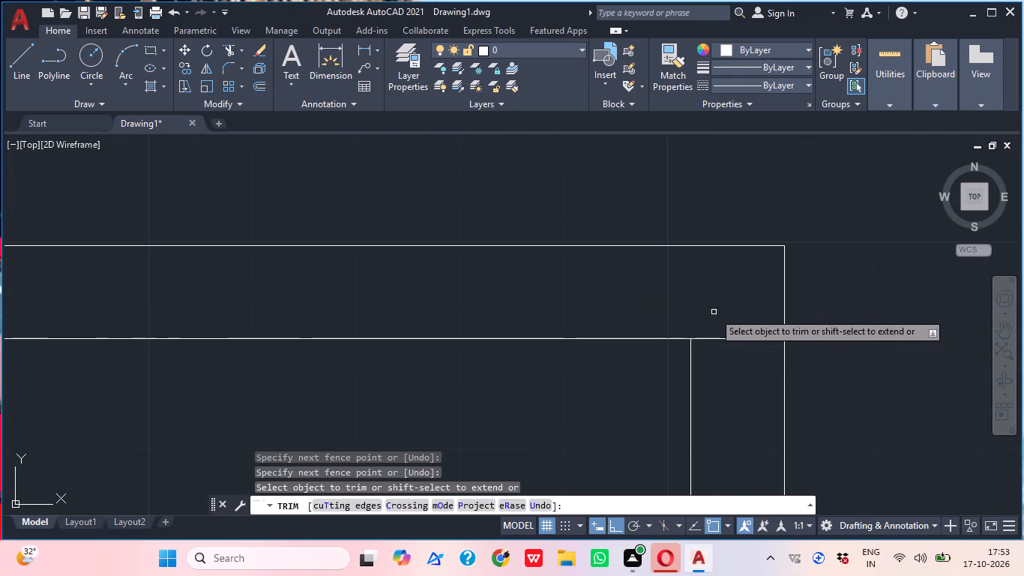
pyautogui.click(714, 312)
pyautogui.click(718, 349)
pyautogui.moveTo(733, 307); pyautogui.dragTo(847, 280, button='middle')
pyautogui.scroll(-3, 740, 307)
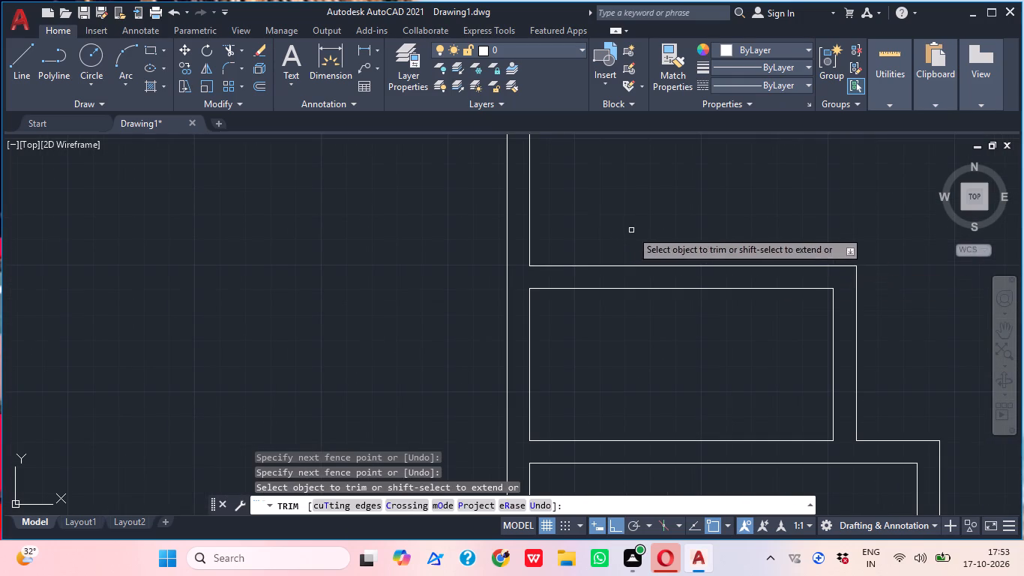
pyautogui.press('Escape')
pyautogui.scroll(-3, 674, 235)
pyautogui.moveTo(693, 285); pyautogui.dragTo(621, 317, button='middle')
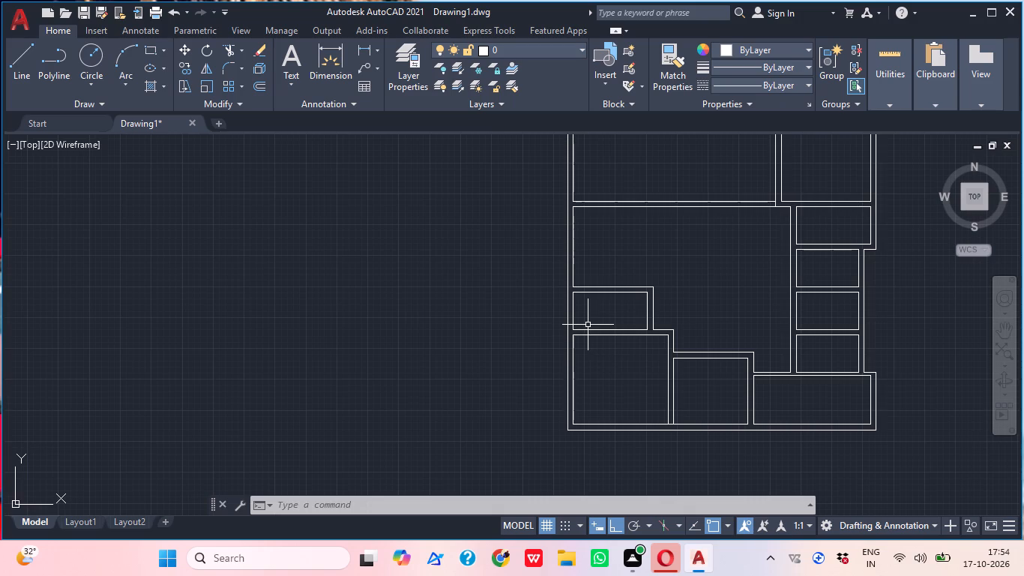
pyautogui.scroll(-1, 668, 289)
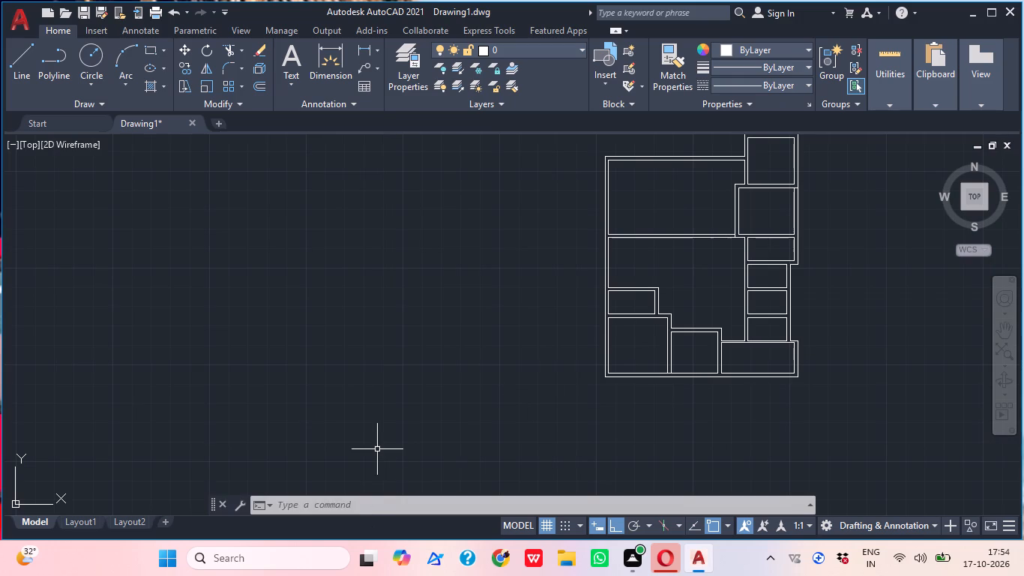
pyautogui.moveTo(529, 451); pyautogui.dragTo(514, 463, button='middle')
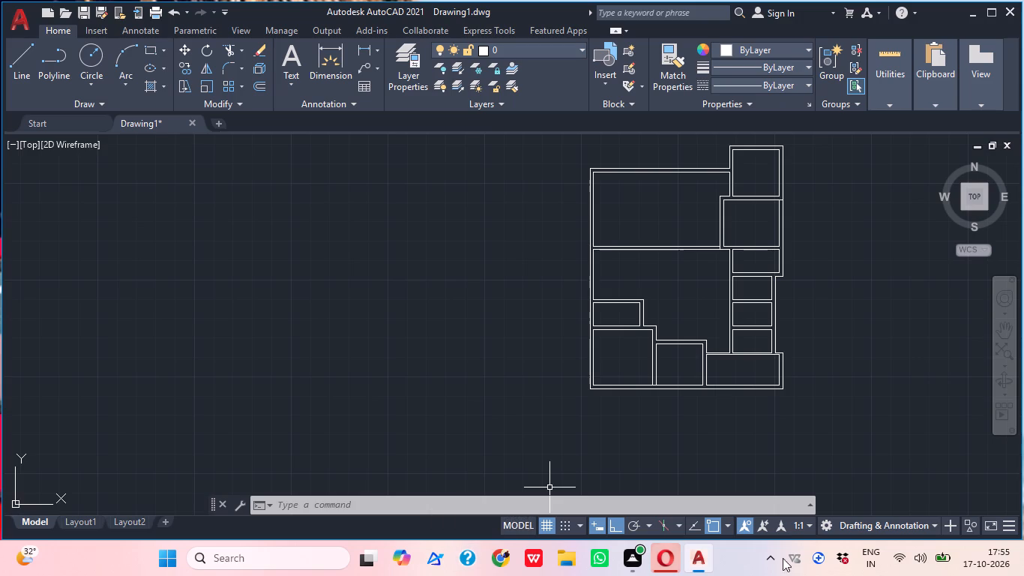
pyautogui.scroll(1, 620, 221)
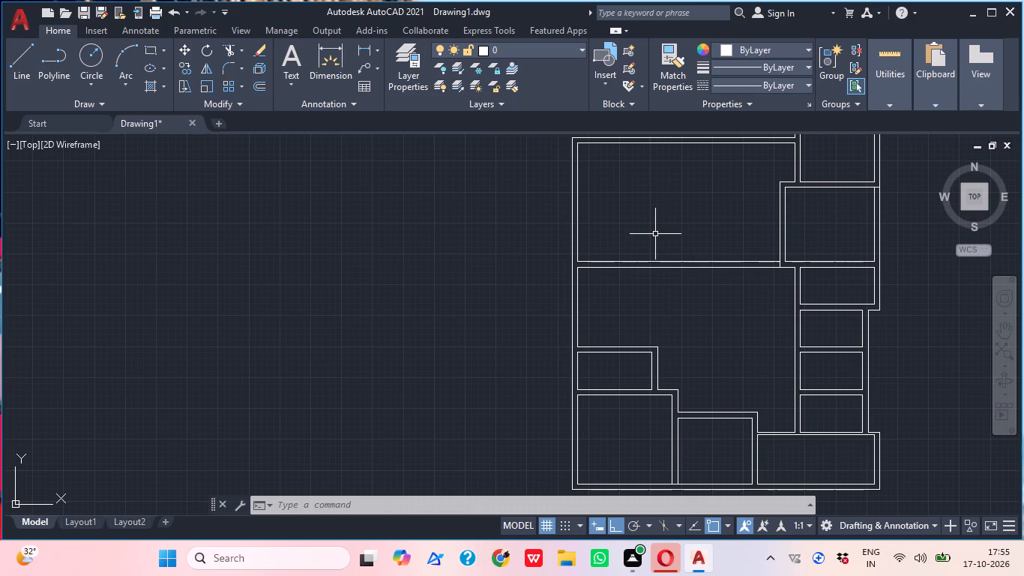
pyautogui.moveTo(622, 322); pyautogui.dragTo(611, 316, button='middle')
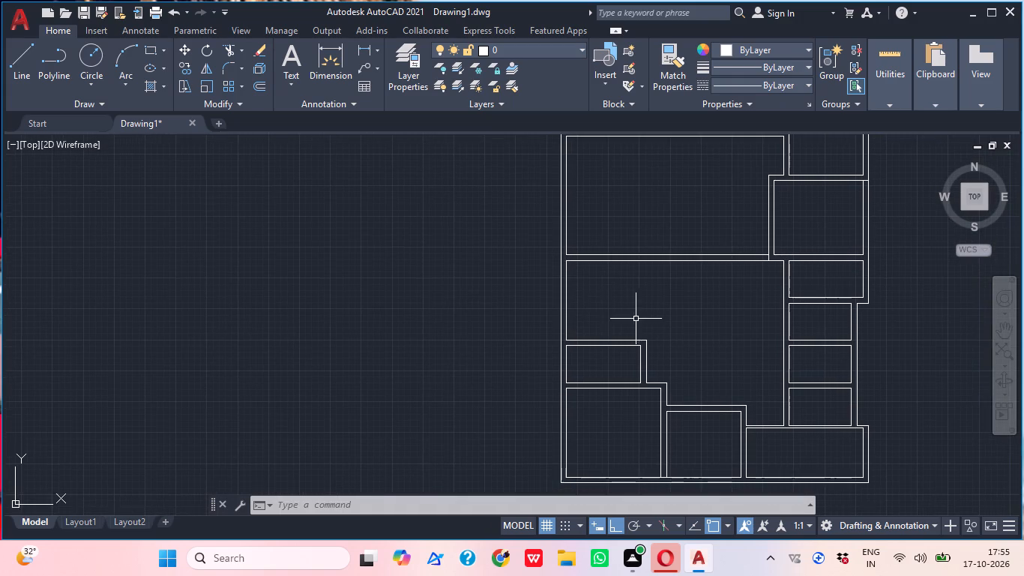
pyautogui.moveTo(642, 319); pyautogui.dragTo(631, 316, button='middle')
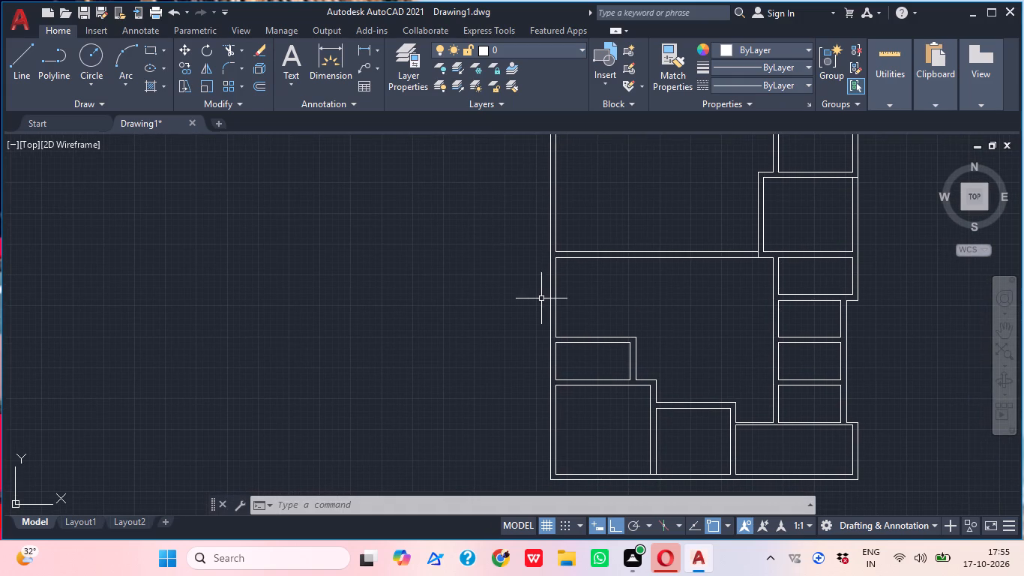
# Extend both lines of the small room's east wall north to the lower line of the large room's south wall.
pyautogui.scroll(1, 541, 298)
pyautogui.moveTo(597, 320); pyautogui.dragTo(612, 325, button='middle')
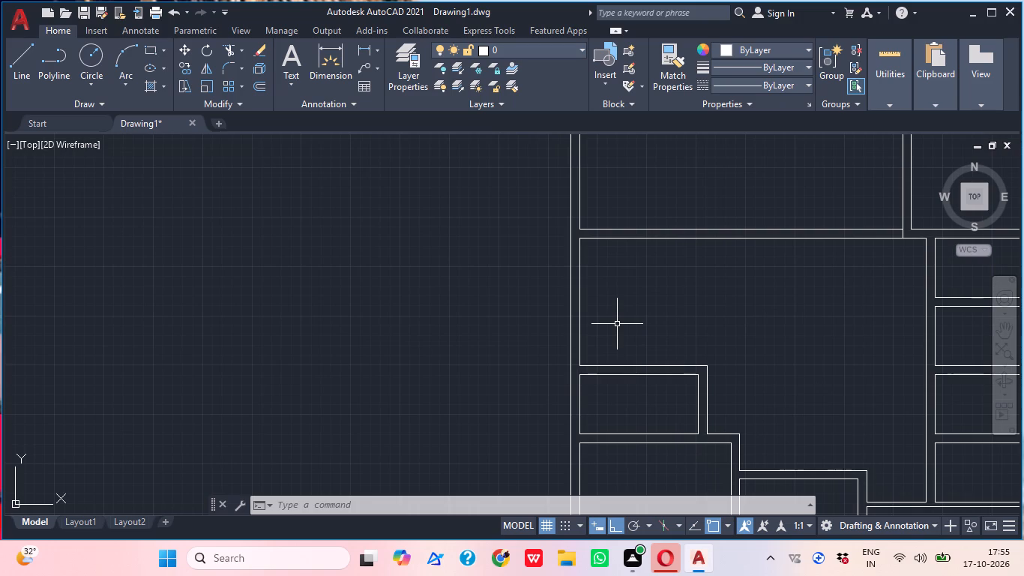
pyautogui.press('e')
pyautogui.press('x')
pyautogui.press('space')
pyautogui.click(748, 399)
pyautogui.click(682, 402)
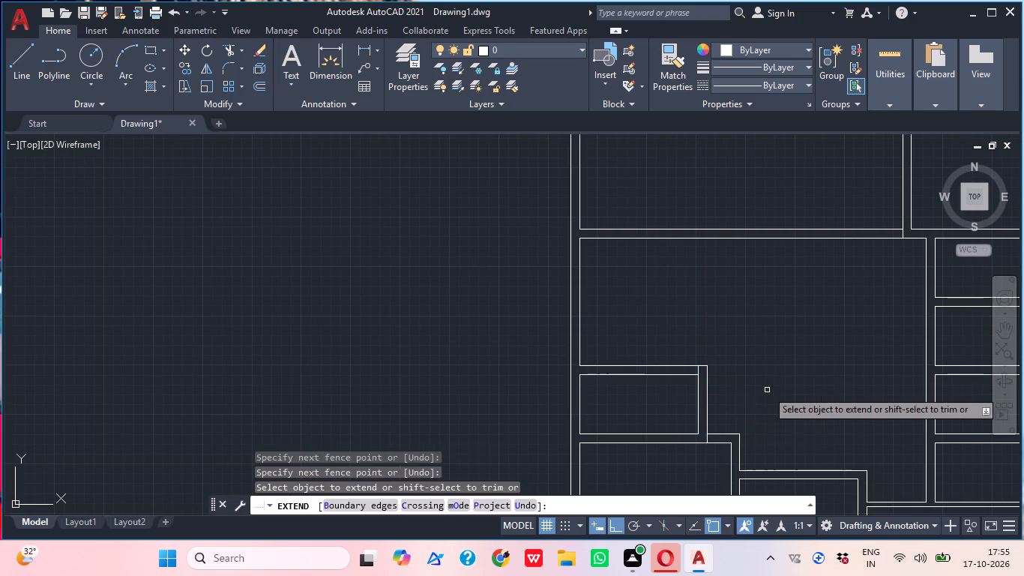
pyautogui.click(767, 390)
pyautogui.click(700, 393)
pyautogui.click(700, 393)
pyautogui.click(696, 393)
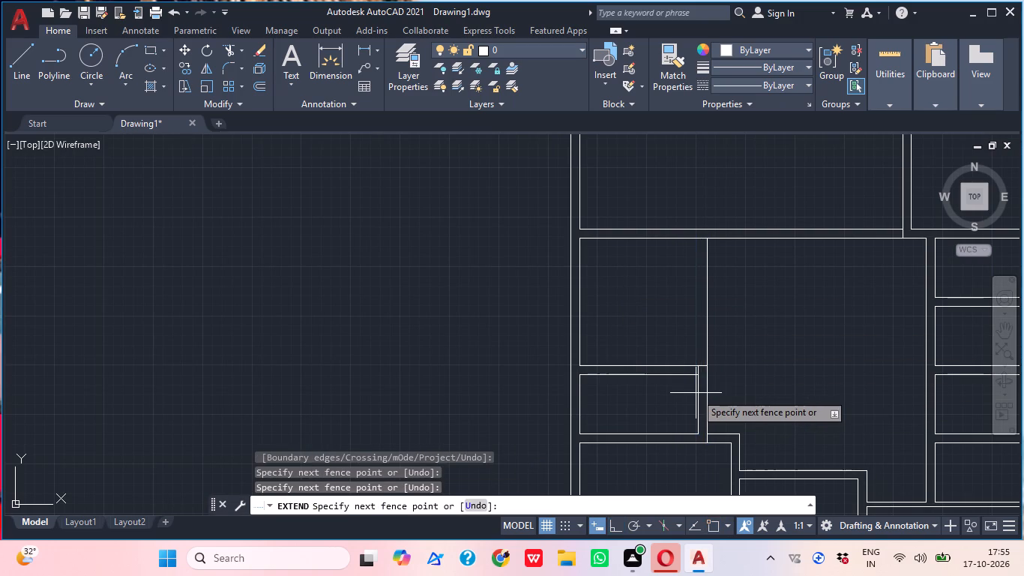
pyautogui.click(701, 382)
pyautogui.press('`')
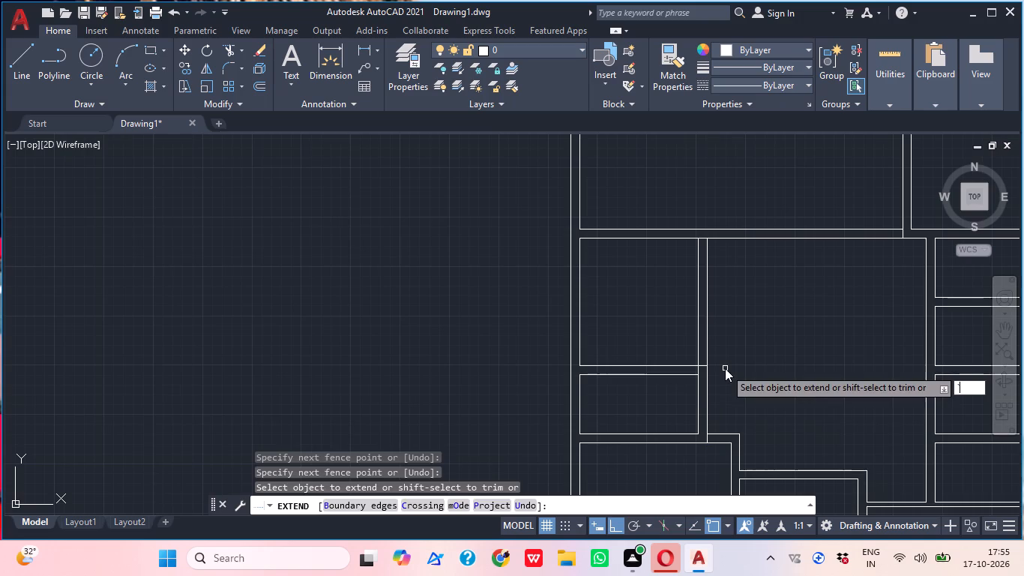
pyautogui.press('Escape')
# Trim the segments crossing the wall thickness where the extended wall meets the small room's north wall.
pyautogui.write('TR')
pyautogui.press('space')
pyautogui.scroll(3, 712, 367)
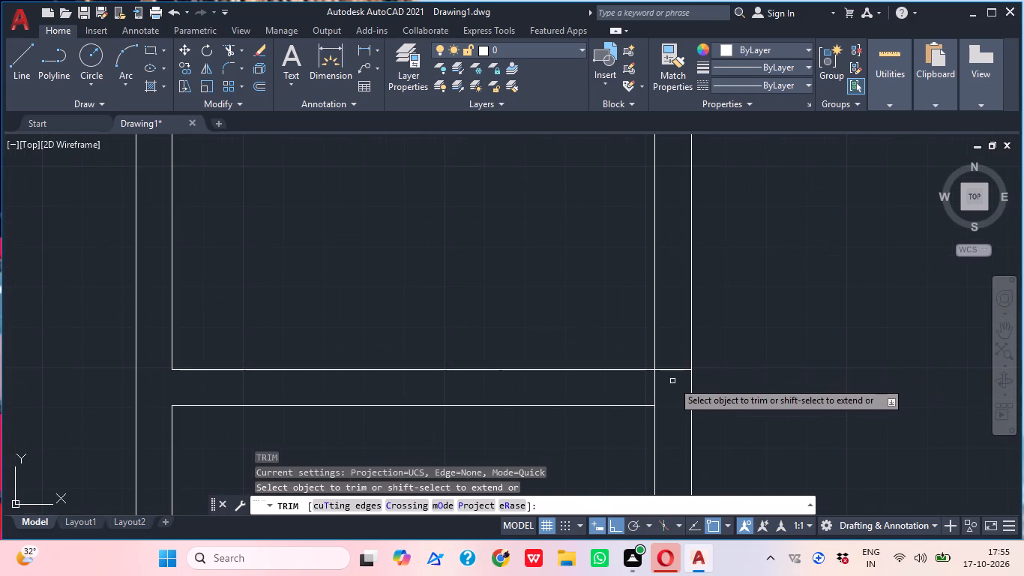
pyautogui.click(672, 381)
pyautogui.click(669, 366)
pyautogui.click(663, 383)
pyautogui.click(651, 384)
pyautogui.scroll(-2, 701, 386)
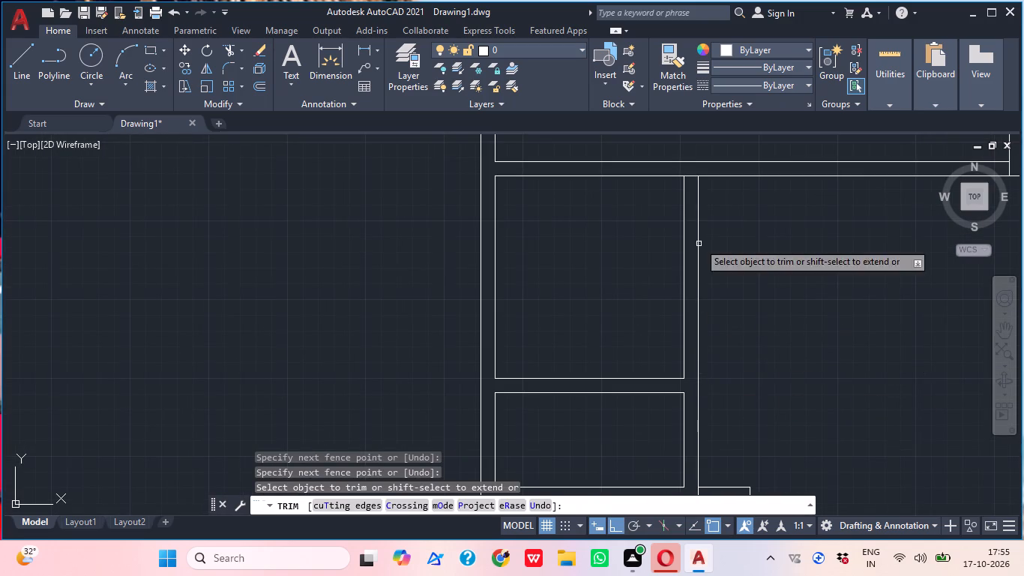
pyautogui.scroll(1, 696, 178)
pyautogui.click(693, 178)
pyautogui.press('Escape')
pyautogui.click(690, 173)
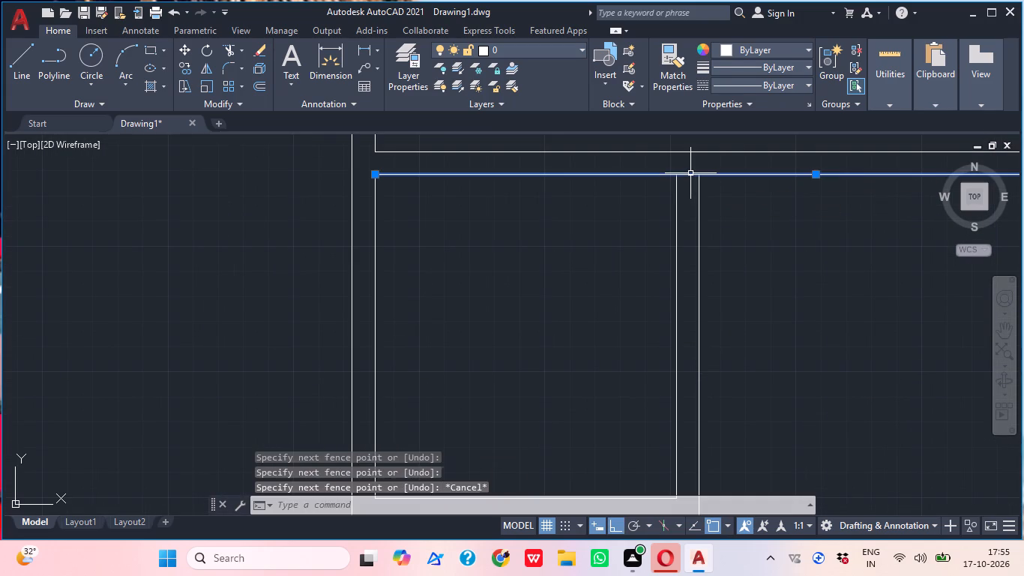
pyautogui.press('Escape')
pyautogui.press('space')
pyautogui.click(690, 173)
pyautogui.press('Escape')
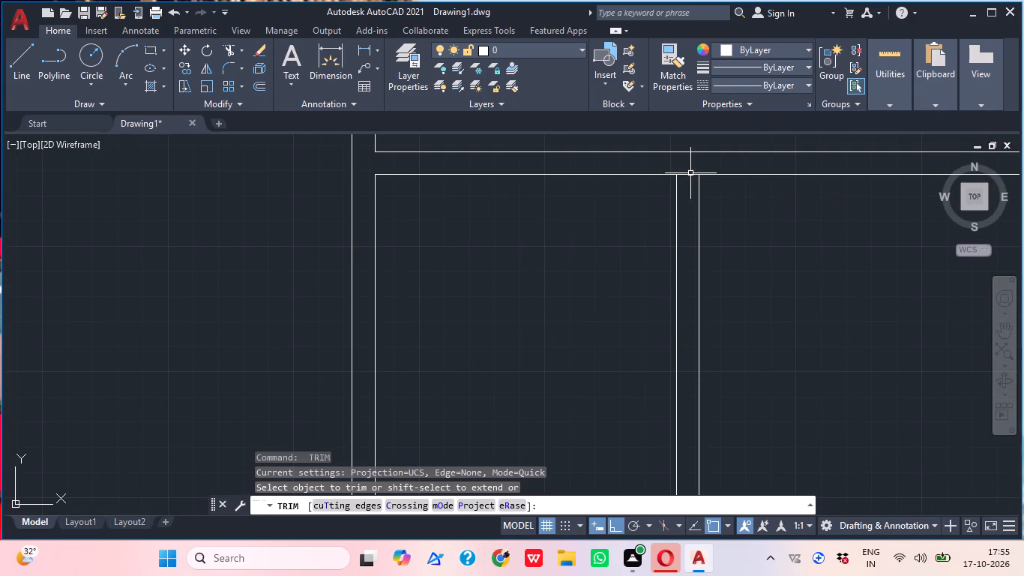
# Trim the segment crossing the wall thickness where the extended east wall meets the lower line of the large room's south wall.
pyautogui.scroll(-1, 702, 190)
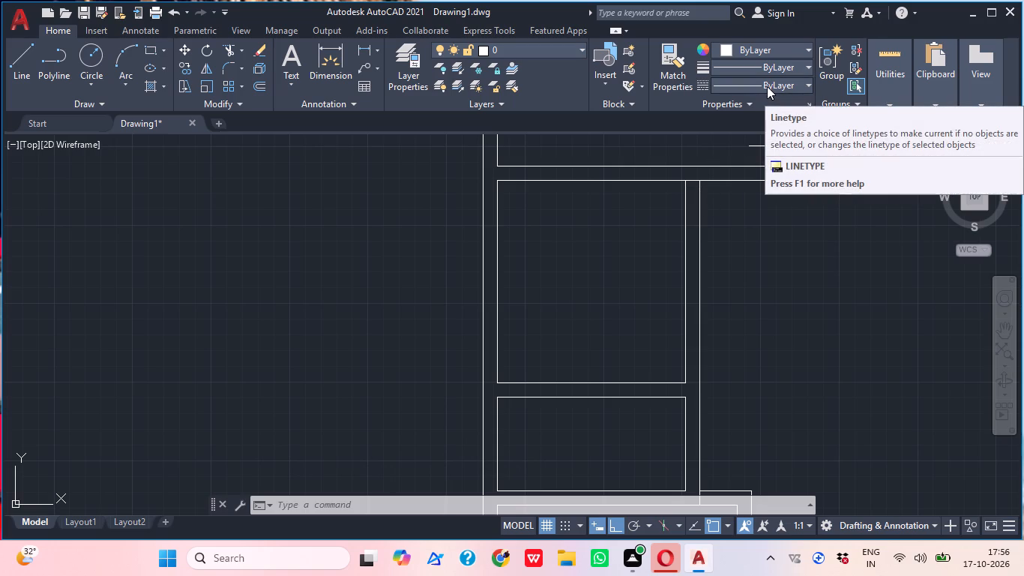
pyautogui.scroll(-1, 768, 95)
pyautogui.moveTo(835, 266); pyautogui.dragTo(795, 304, button='middle')
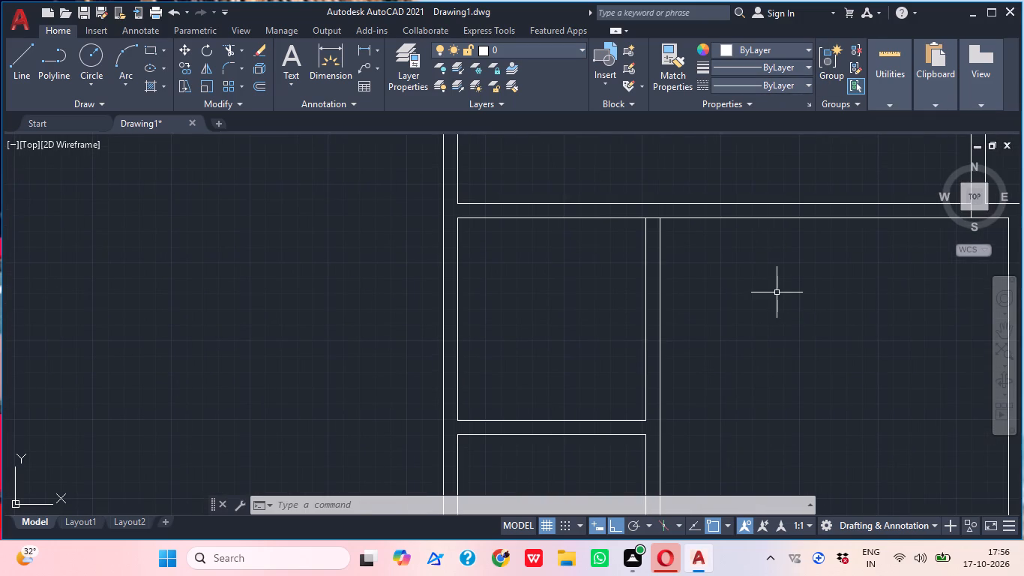
pyautogui.press('t')
pyautogui.write('R')
pyautogui.press('space')
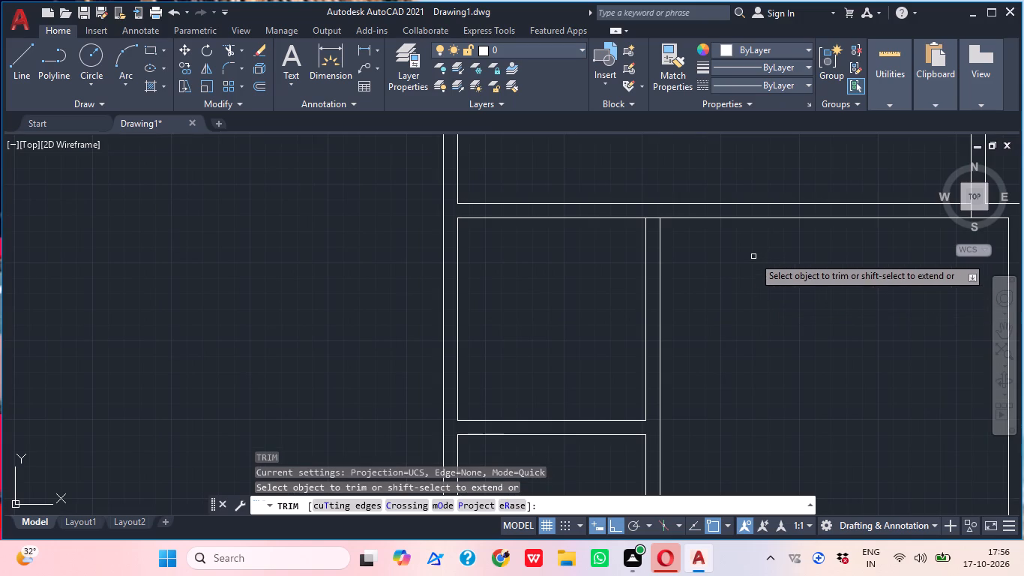
pyautogui.scroll(2, 651, 220)
pyautogui.click(651, 220)
pyautogui.click(649, 193)
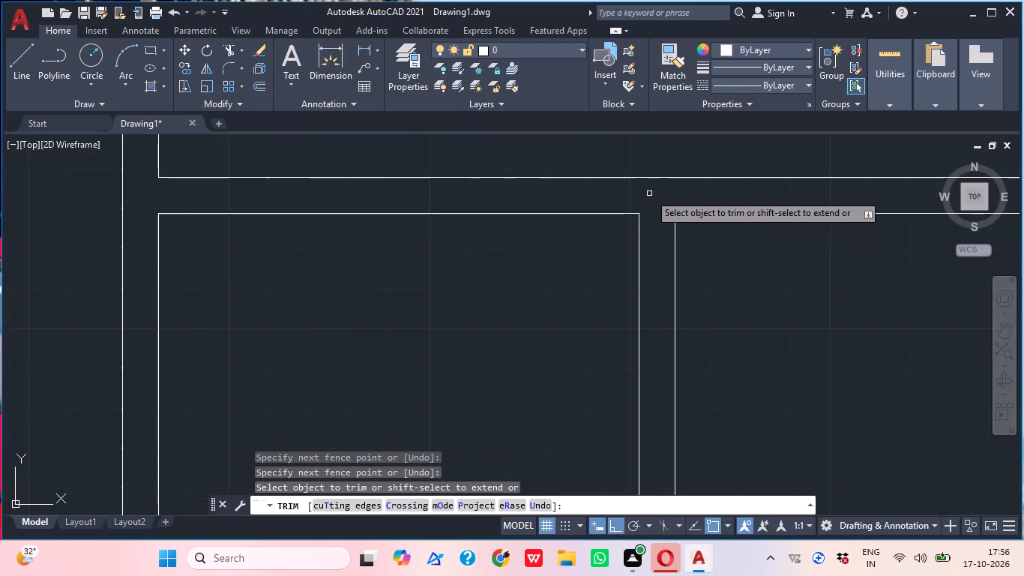
pyautogui.press('Escape')
pyautogui.scroll(-2, 650, 205)
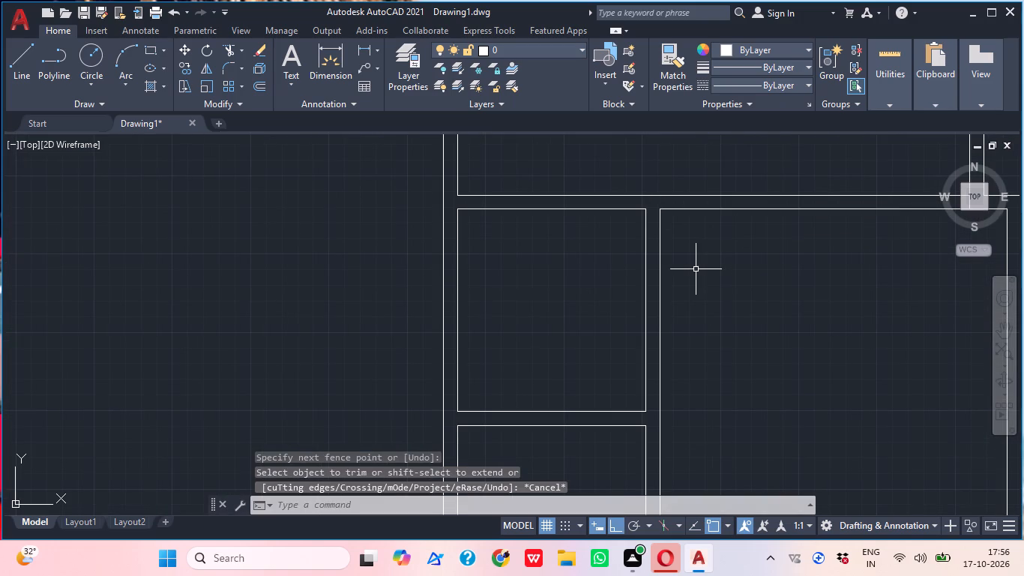
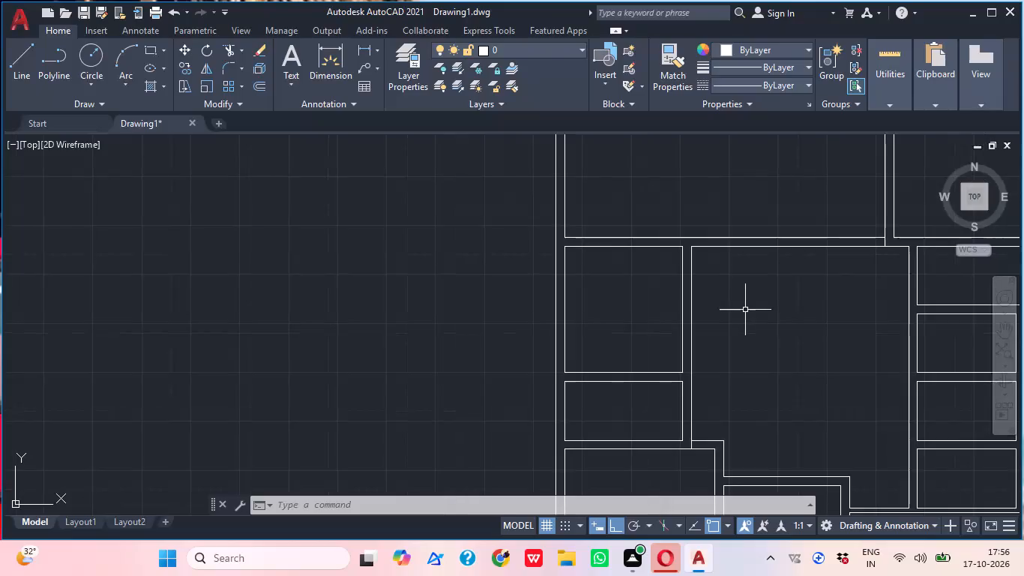
# Extend both lines of the west rooms' east wall north across the large north room to its north wall.
pyautogui.moveTo(747, 312); pyautogui.dragTo(708, 363, button='middle')
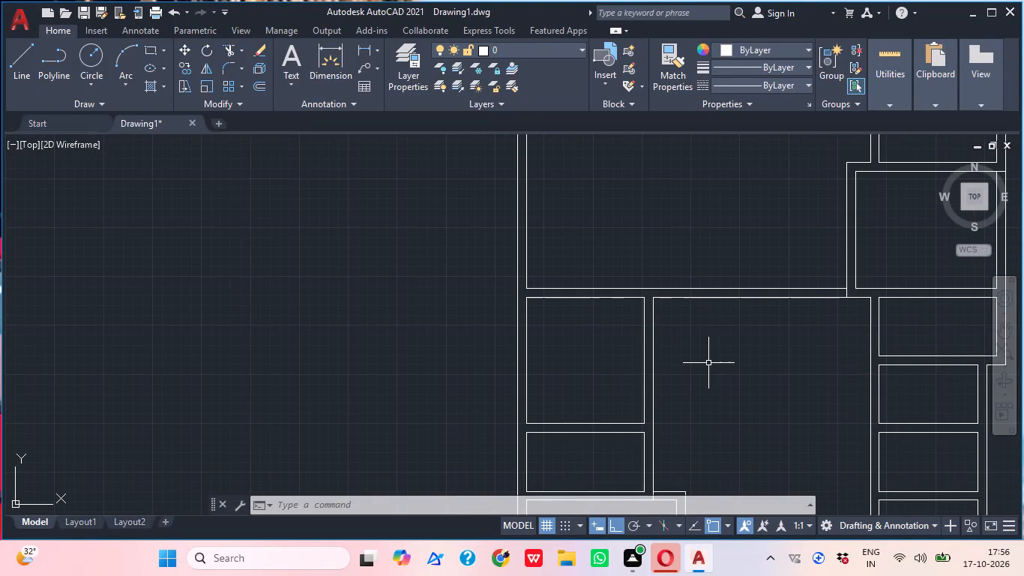
pyautogui.moveTo(786, 364); pyautogui.dragTo(782, 349, button='middle')
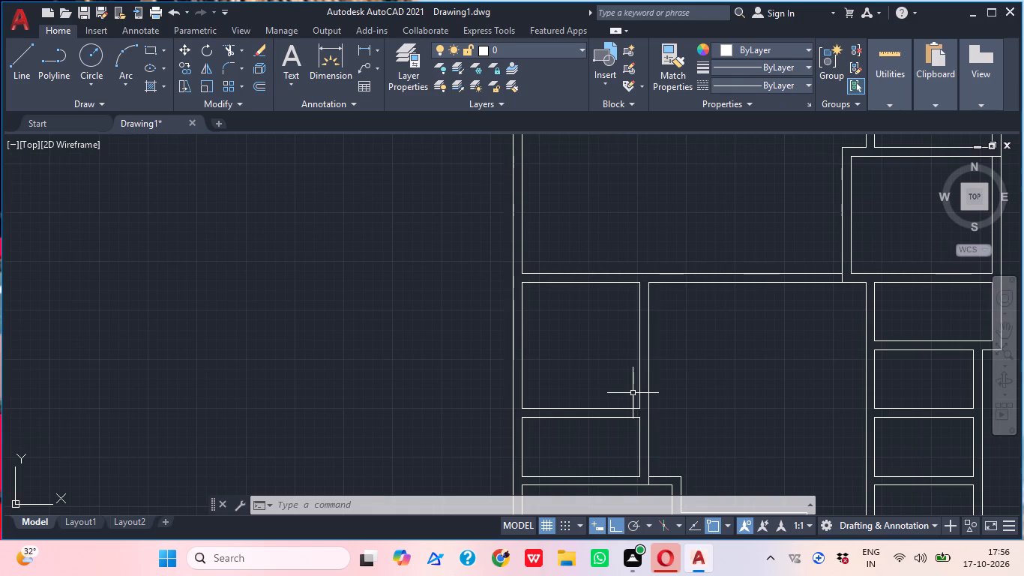
pyautogui.scroll(-1, 735, 394)
pyautogui.moveTo(735, 394); pyautogui.dragTo(660, 322, button='middle')
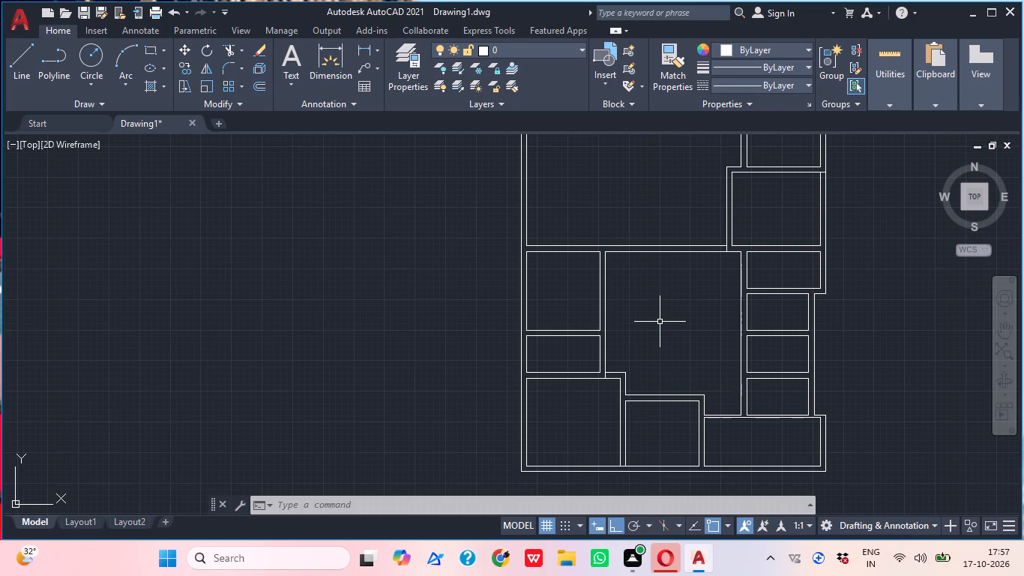
pyautogui.moveTo(654, 340); pyautogui.dragTo(663, 428, button='middle')
pyautogui.scroll(-1, 663, 427)
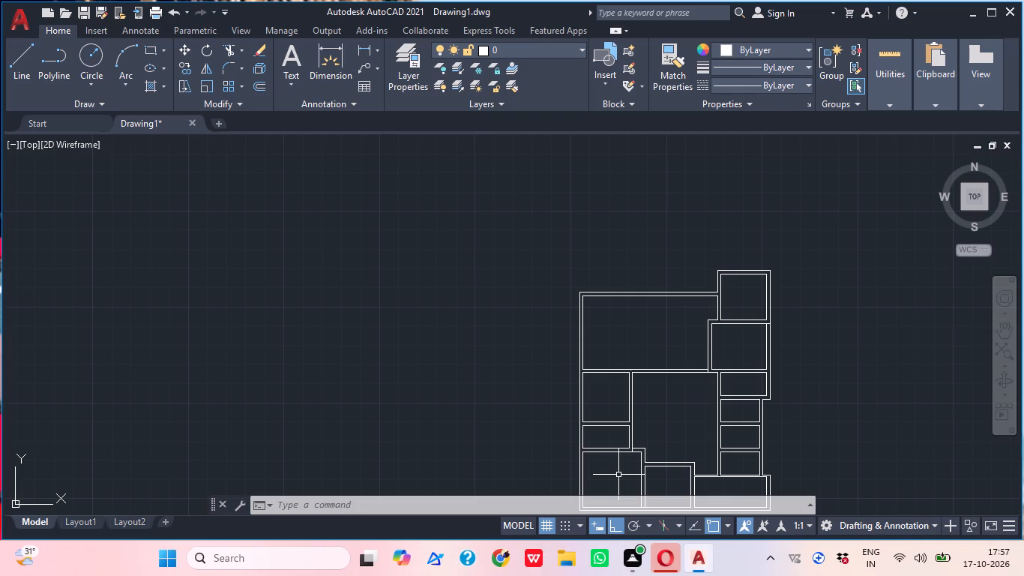
pyautogui.moveTo(696, 443); pyautogui.dragTo(693, 413, button='middle')
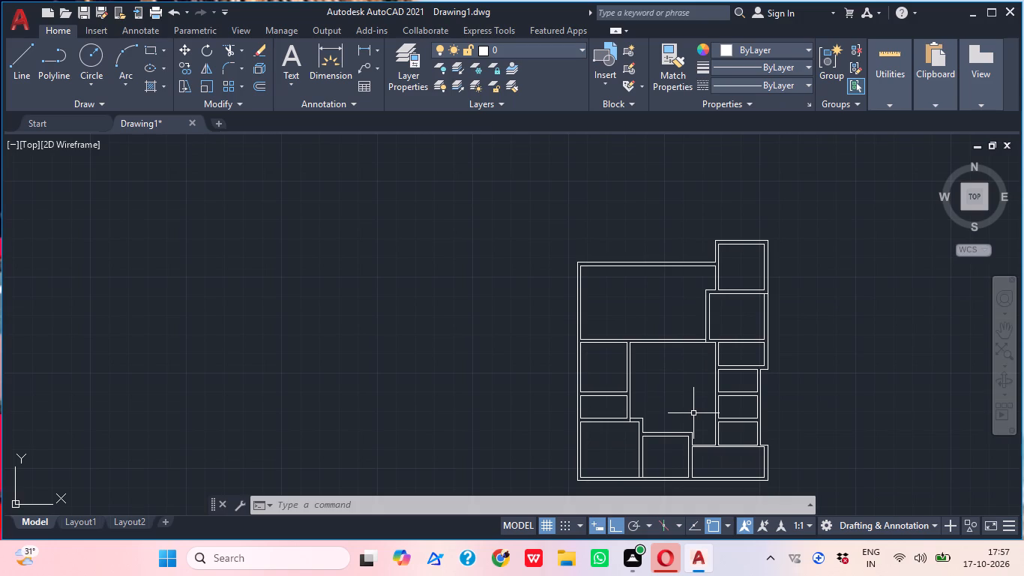
pyautogui.moveTo(675, 409); pyautogui.dragTo(702, 444, button='middle')
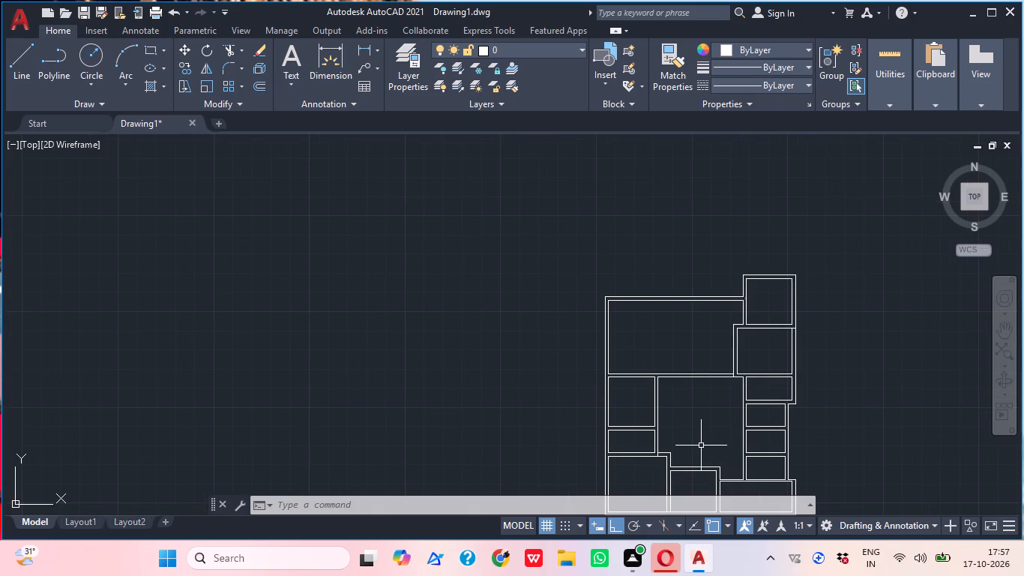
pyautogui.write('EX')
pyautogui.press('space')
pyautogui.click(680, 395)
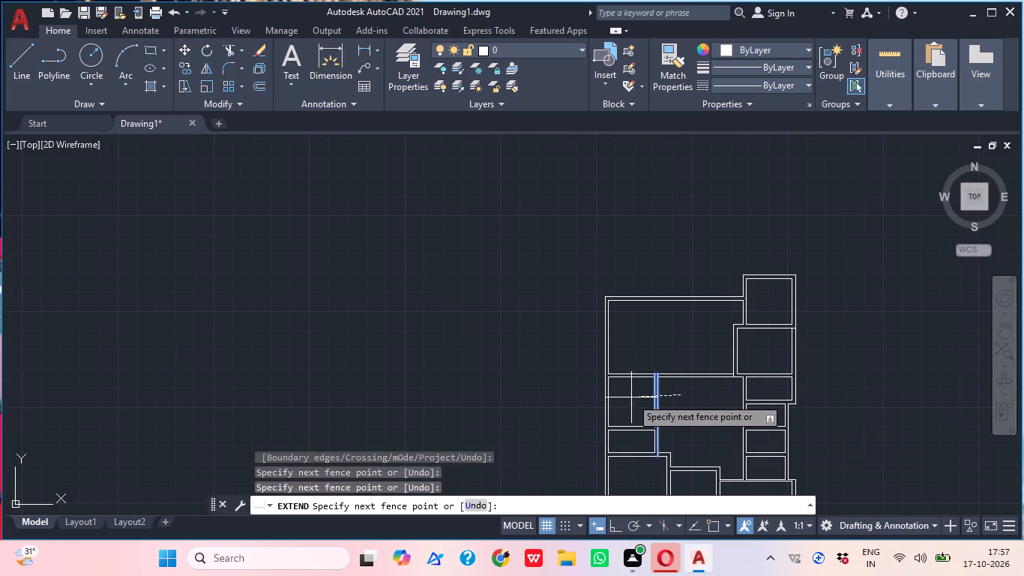
pyautogui.click(631, 397)
pyautogui.moveTo(687, 397); pyautogui.dragTo(680, 394)
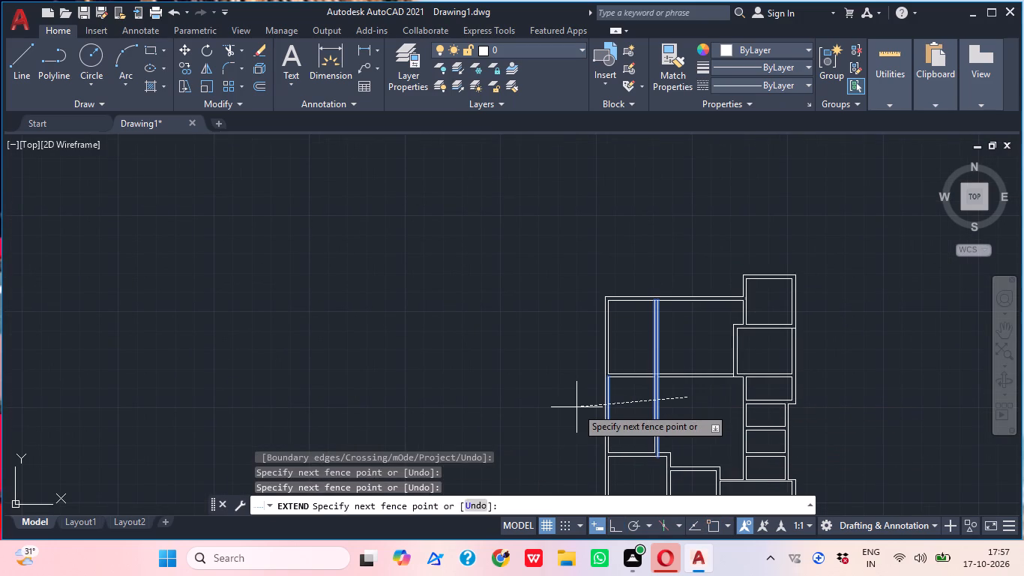
pyautogui.click(614, 406)
pyautogui.moveTo(615, 405); pyautogui.dragTo(633, 405)
pyautogui.scroll(3, 645, 394)
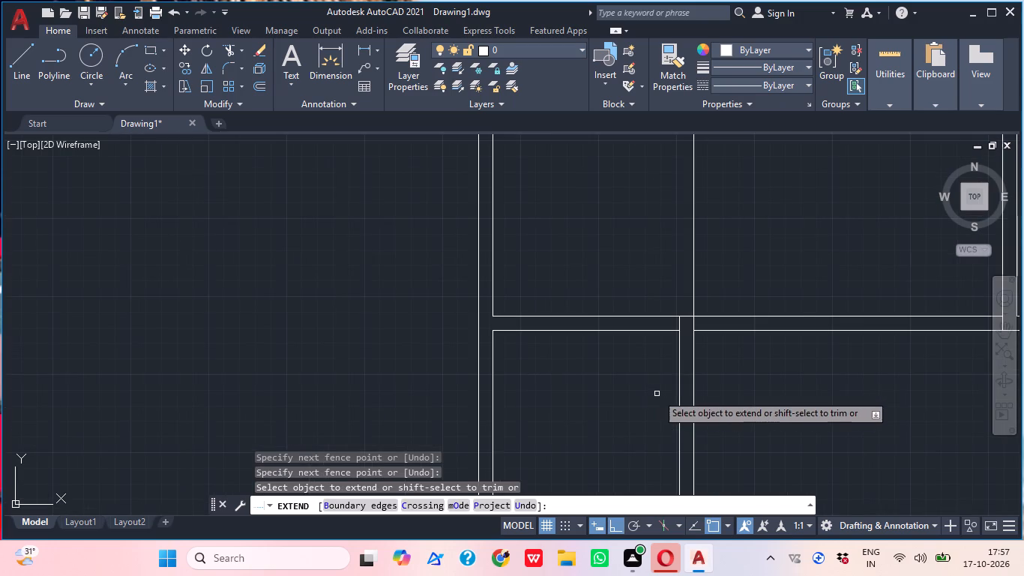
pyautogui.click(676, 390)
pyautogui.scroll(-2, 683, 378)
pyautogui.click(688, 374)
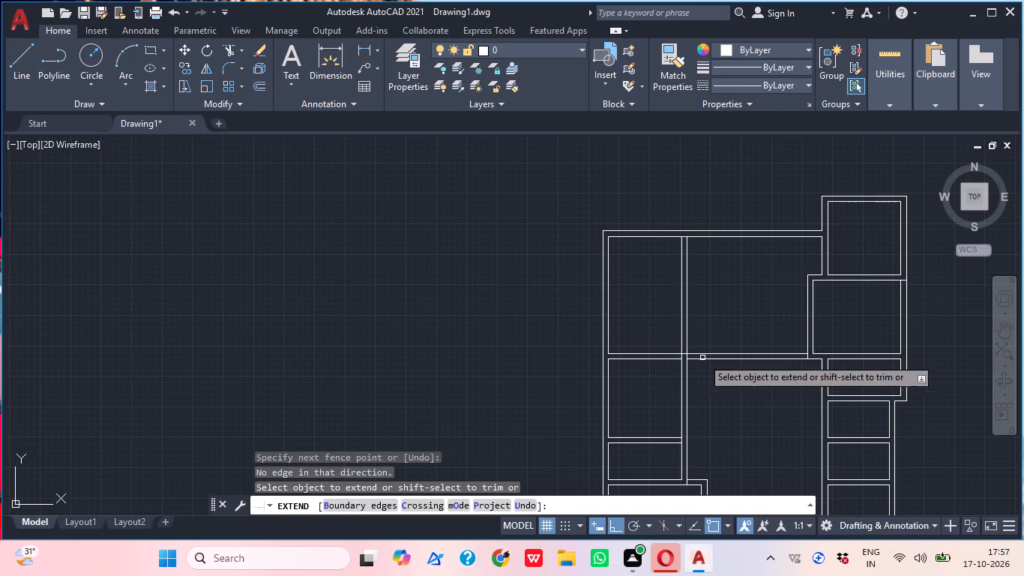
pyautogui.press('Escape')
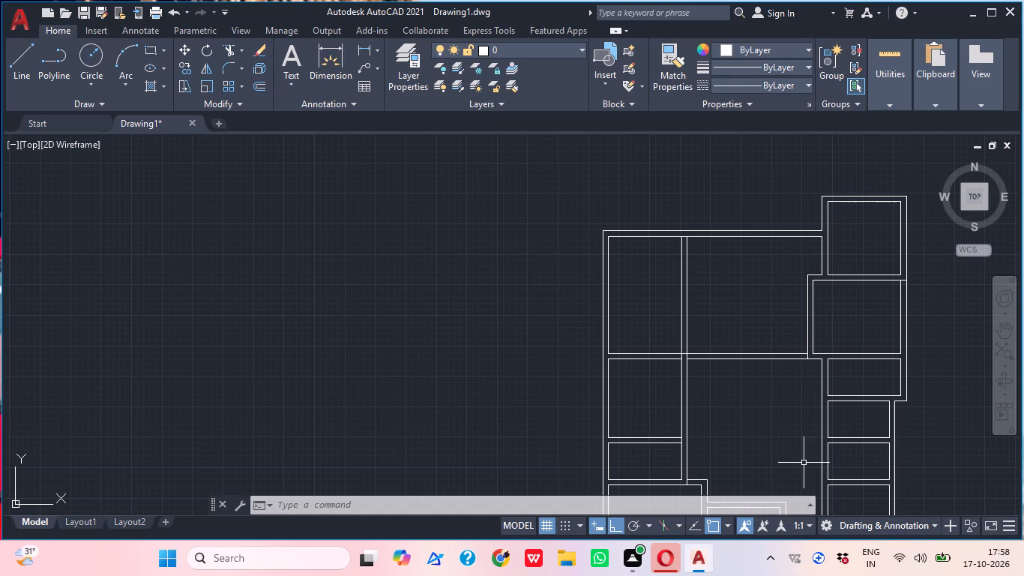
# Draw a horizontal line west from the outer northwest corner of the room jutting into the large room, crossing both partition lines.
pyautogui.scroll(-1, 804, 463)
pyautogui.moveTo(767, 430); pyautogui.dragTo(738, 375, button='middle')
pyautogui.moveTo(740, 367); pyautogui.dragTo(747, 349, button='middle')
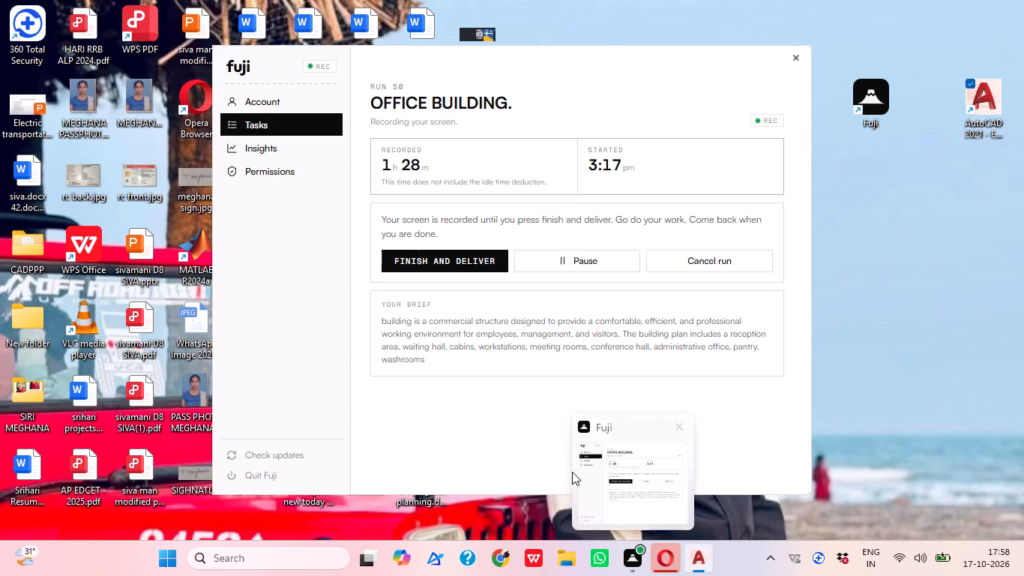
pyautogui.moveTo(743, 319); pyautogui.dragTo(732, 318, button='middle')
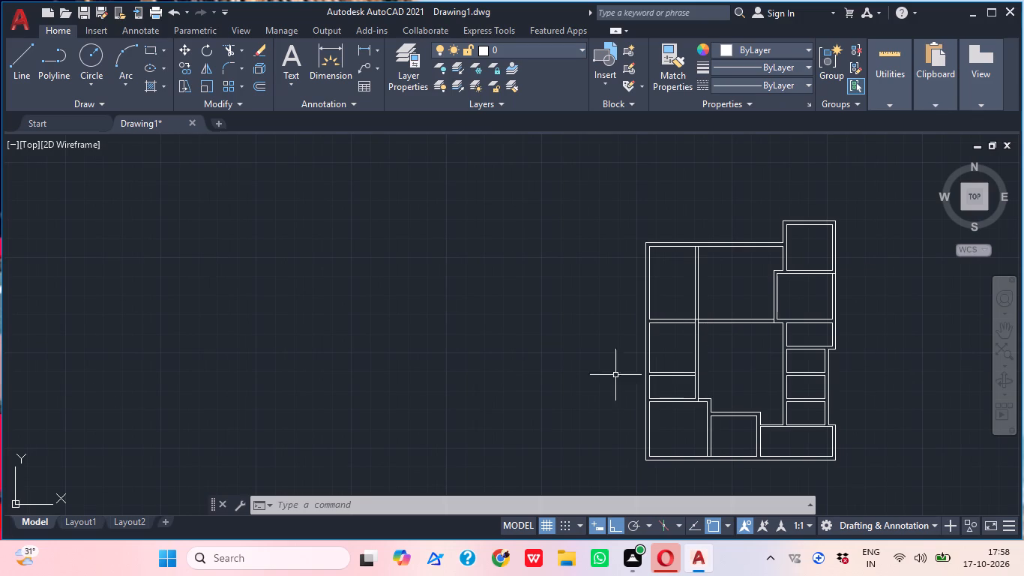
pyautogui.moveTo(729, 377); pyautogui.dragTo(720, 368, button='middle')
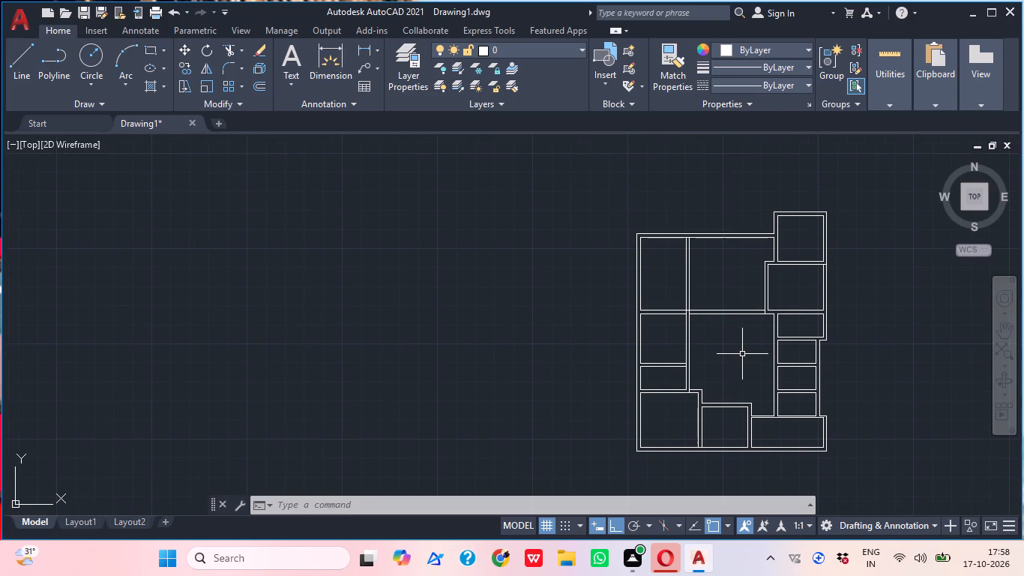
pyautogui.moveTo(742, 354); pyautogui.dragTo(732, 346, button='middle')
pyautogui.moveTo(729, 345); pyautogui.dragTo(726, 331, button='middle')
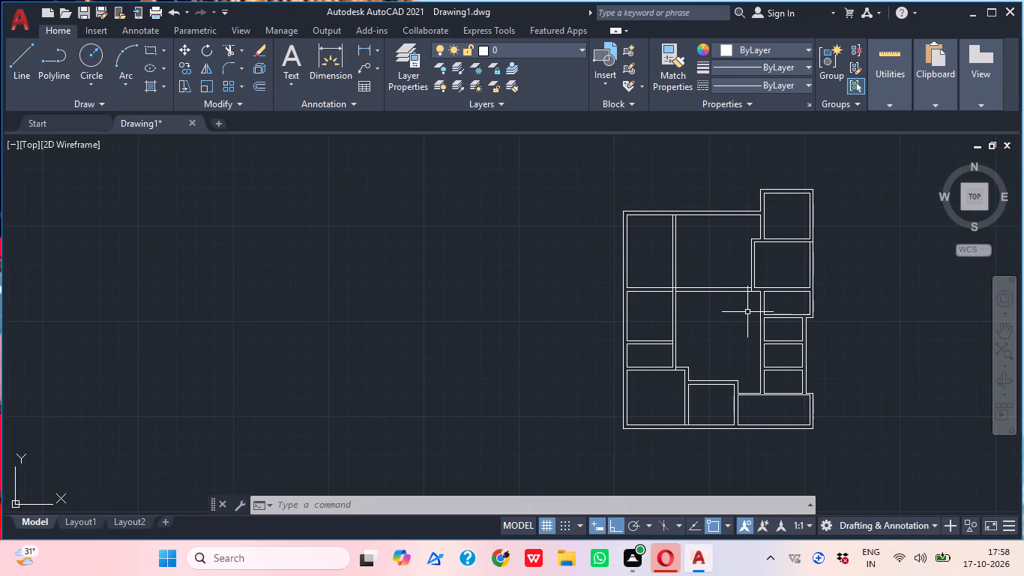
pyautogui.scroll(2, 716, 264)
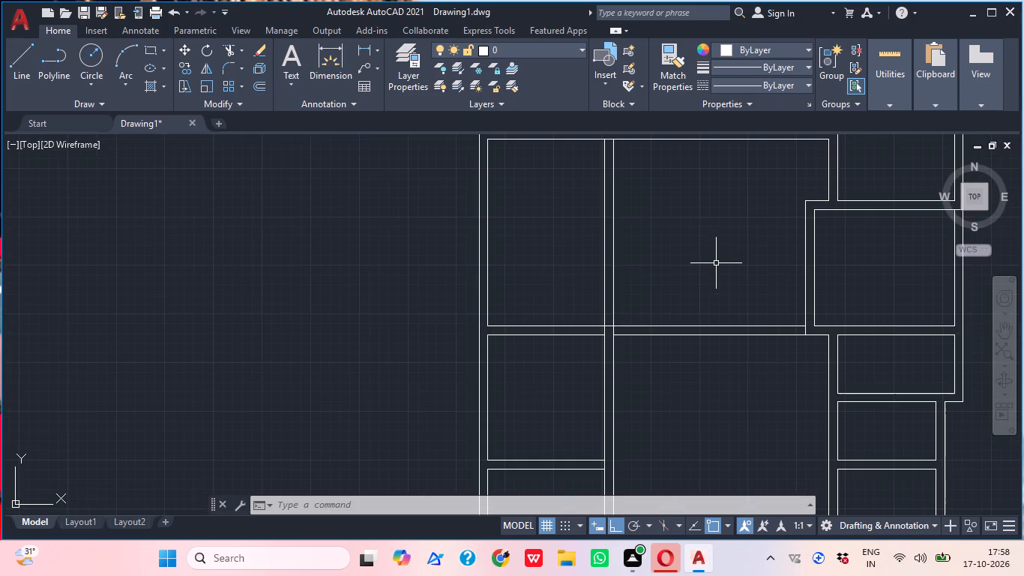
pyautogui.moveTo(783, 270); pyautogui.dragTo(747, 295, button='middle')
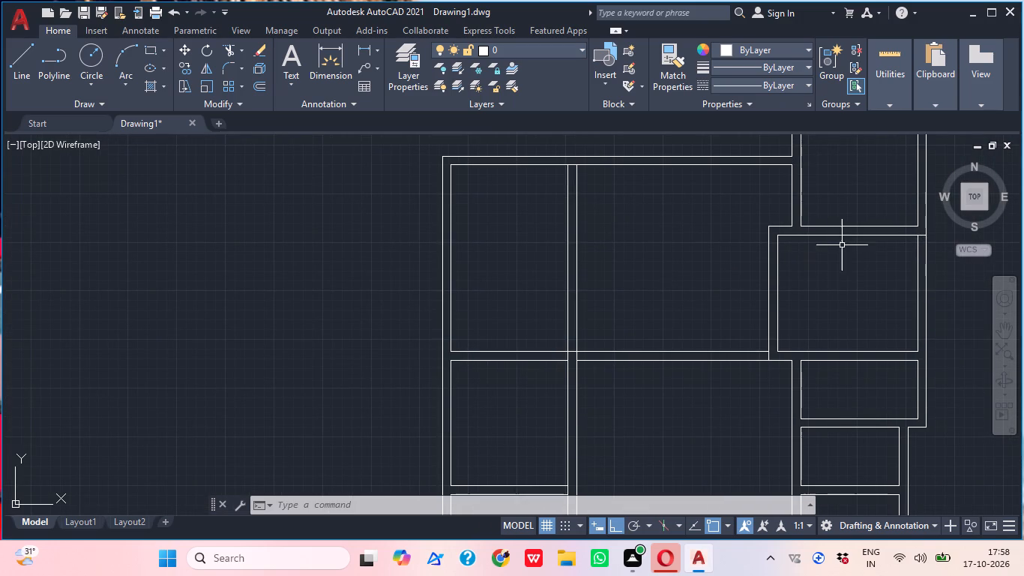
pyautogui.write('L')
pyautogui.press('space')
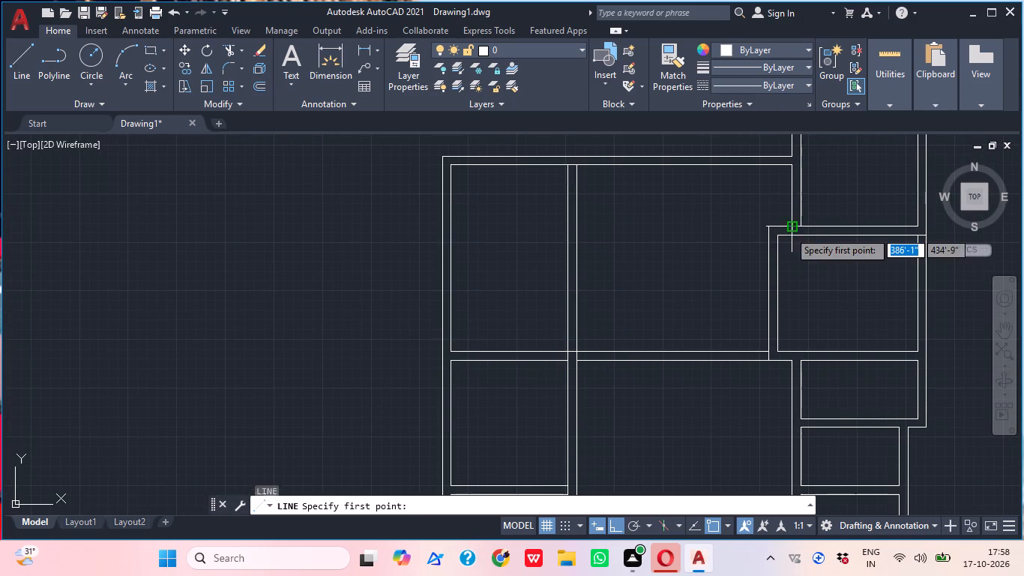
pyautogui.scroll(2, 786, 230)
pyautogui.click(742, 221)
pyautogui.scroll(-2, 643, 219)
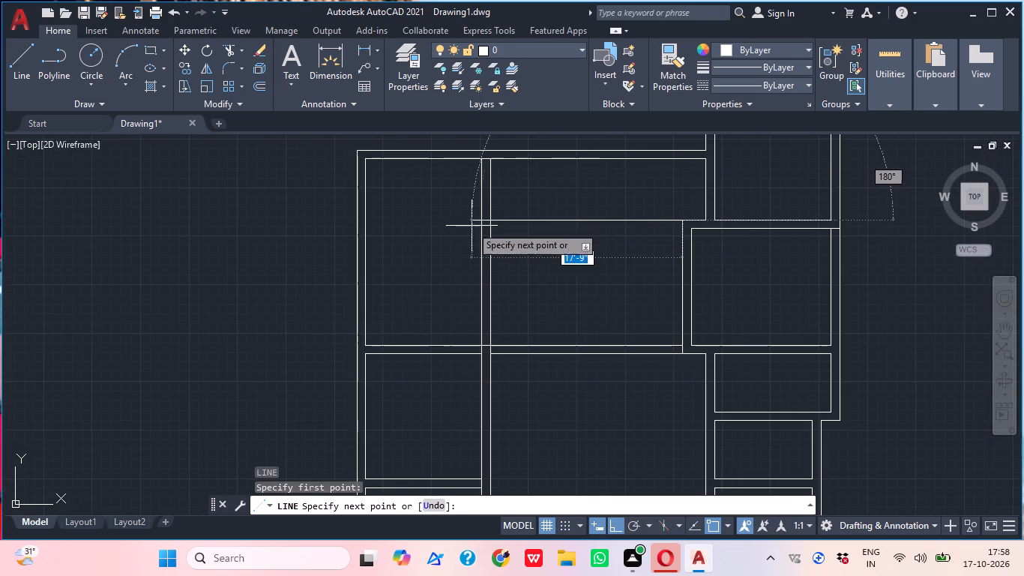
pyautogui.click(458, 226)
pyautogui.press('Escape')
# Trim the horizontal line to the partition's thickness and remove both partition lines north of it, leaving a capped wall end.
pyautogui.write('TR')
pyautogui.press('space')
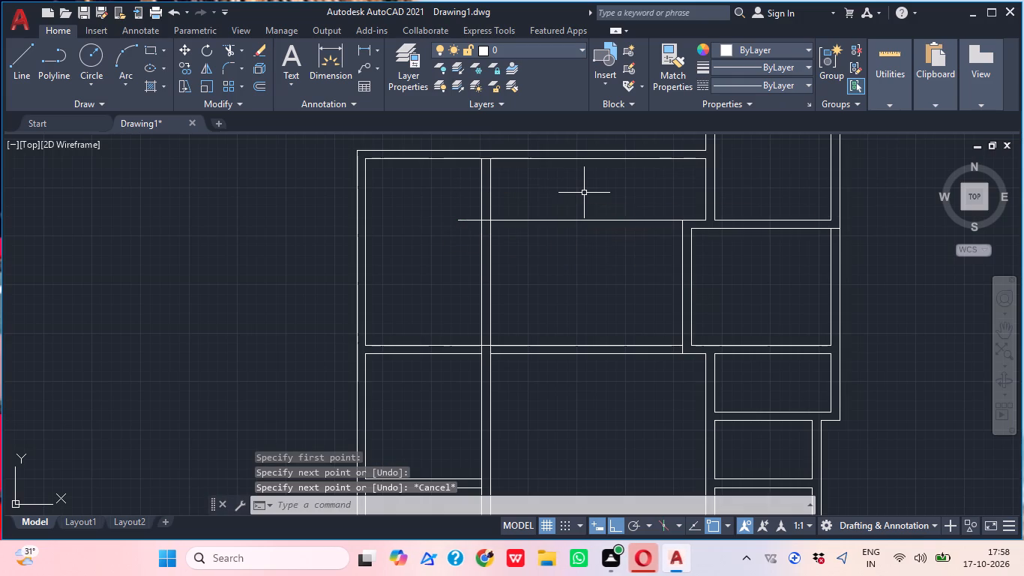
pyautogui.moveTo(584, 195); pyautogui.dragTo(584, 208)
pyautogui.click(578, 252)
pyautogui.scroll(1, 483, 227)
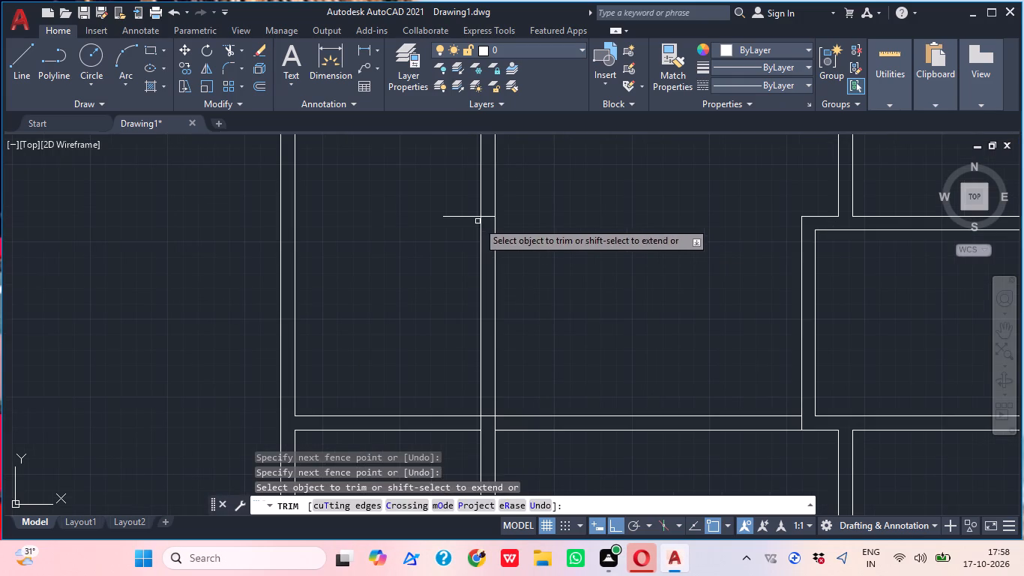
pyautogui.click(465, 219)
pyautogui.click(464, 212)
pyautogui.click(466, 206)
pyautogui.click(542, 204)
pyautogui.scroll(-2, 549, 211)
pyautogui.moveTo(563, 220); pyautogui.dragTo(564, 228, button='middle')
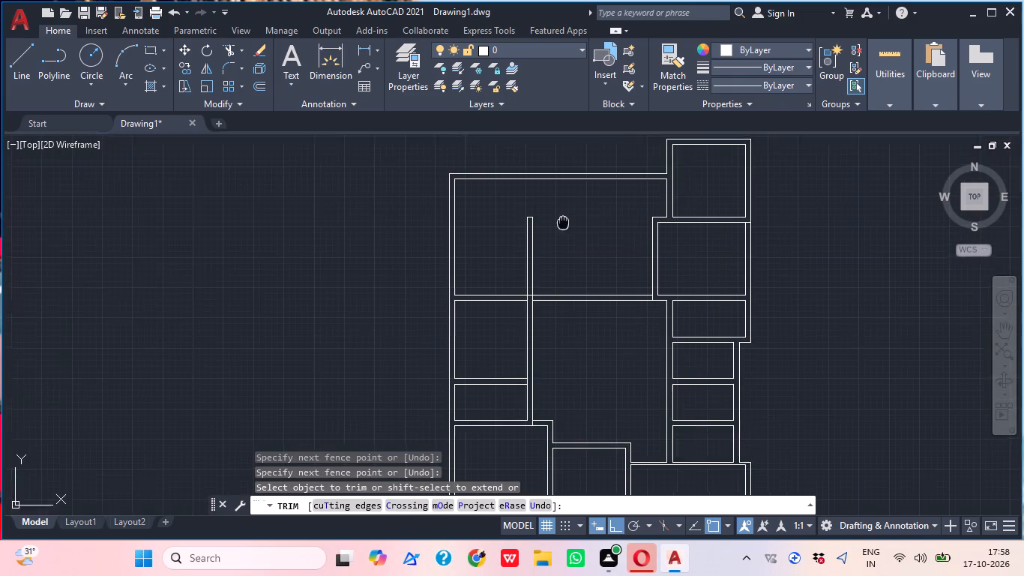
pyautogui.moveTo(564, 228); pyautogui.dragTo(564, 257, button='middle')
pyautogui.press('Escape')
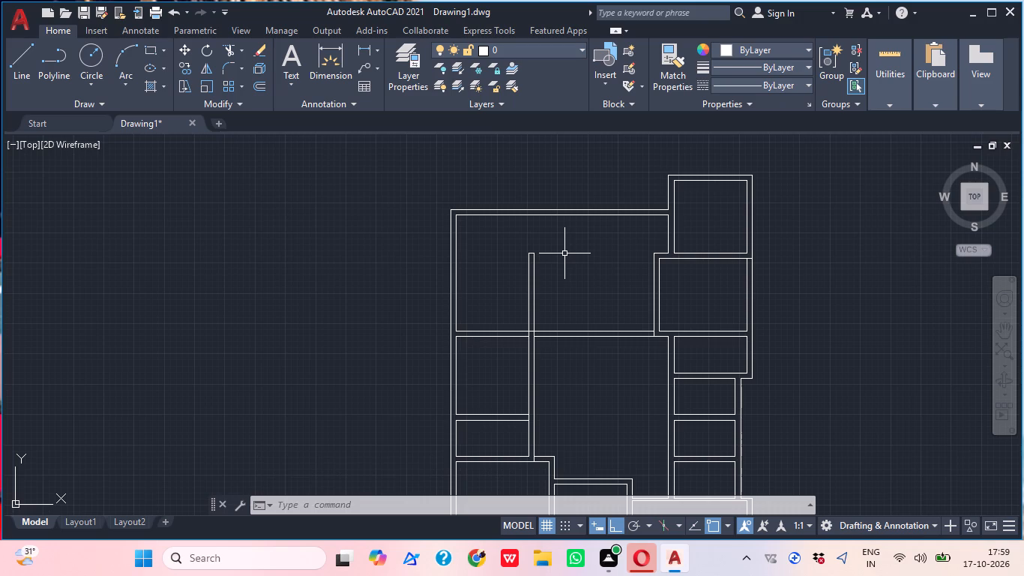
# Trim the line segments crossing inside the junction of the partition and the large room's south wall.
pyautogui.scroll(2, 570, 290)
pyautogui.moveTo(576, 290); pyautogui.dragTo(590, 295, button='middle')
pyautogui.moveTo(633, 343); pyautogui.dragTo(654, 312, button='middle')
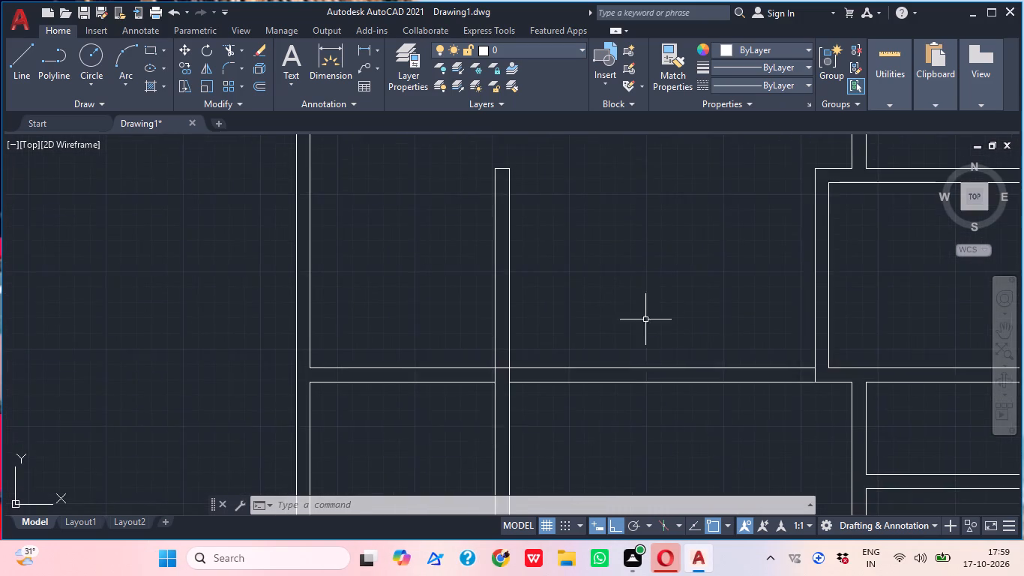
pyautogui.moveTo(555, 383); pyautogui.dragTo(580, 349, button='middle')
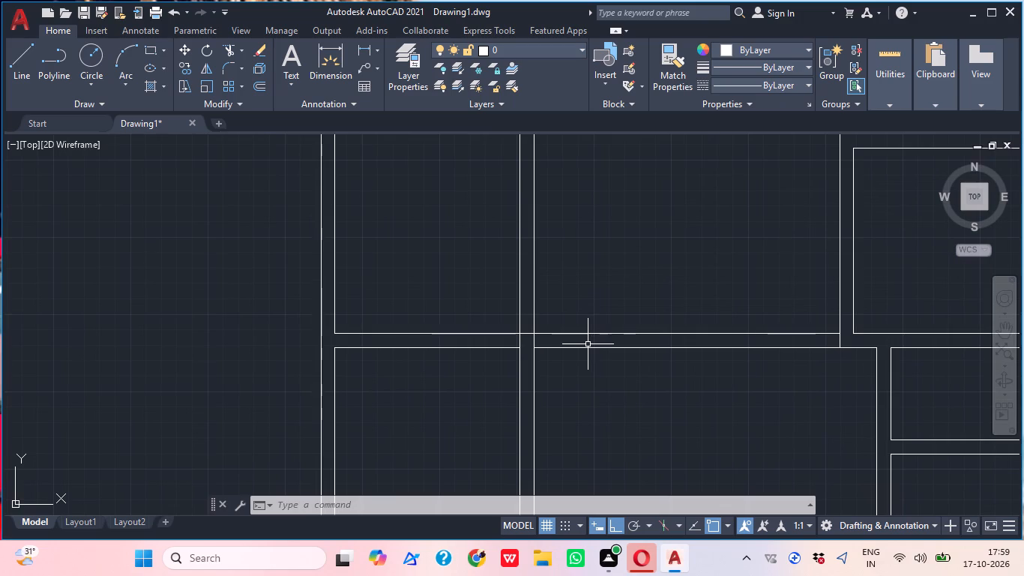
pyautogui.write('TR')
pyautogui.press('space')
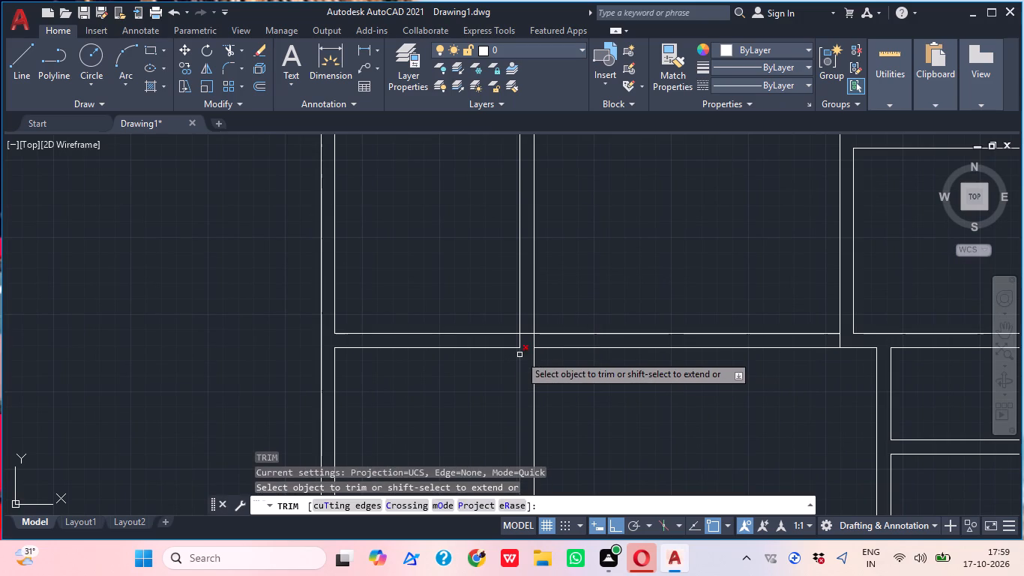
pyautogui.scroll(3, 527, 346)
pyautogui.click(490, 334)
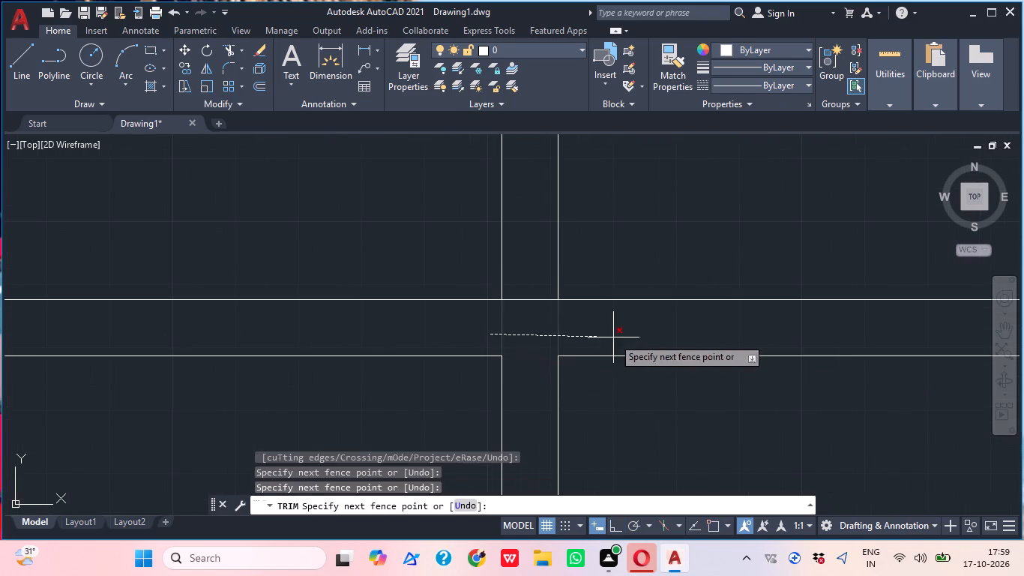
pyautogui.click(613, 337)
pyautogui.click(536, 328)
pyautogui.click(541, 289)
pyautogui.press('Escape')
# Extend the lower line of the large room's south wall east across the gap at the partition junction.
pyautogui.write('EX')
pyautogui.press('space')
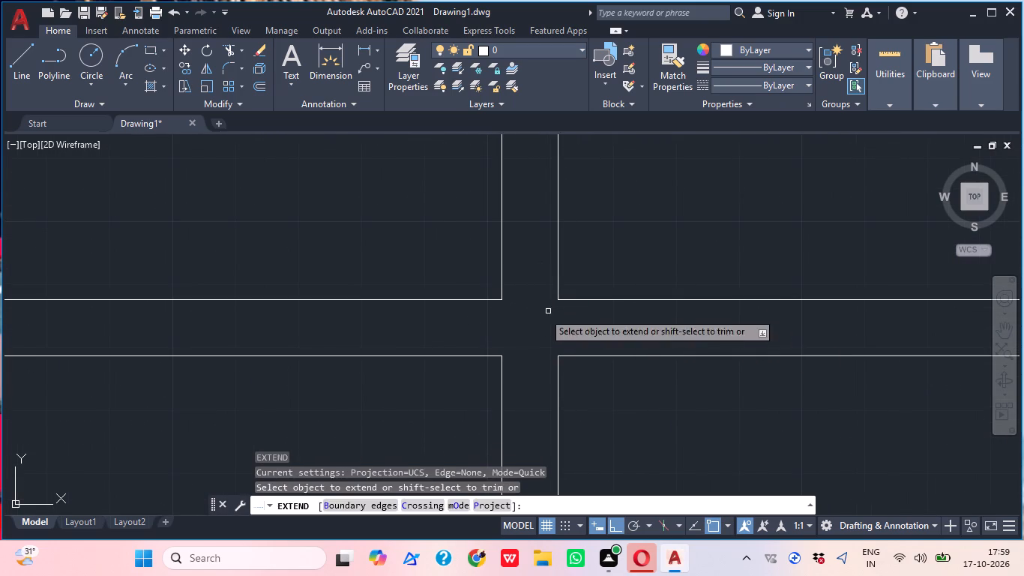
pyautogui.click(432, 327)
pyautogui.click(466, 376)
pyautogui.scroll(-3, 660, 310)
pyautogui.moveTo(717, 385); pyautogui.dragTo(659, 342, button='middle')
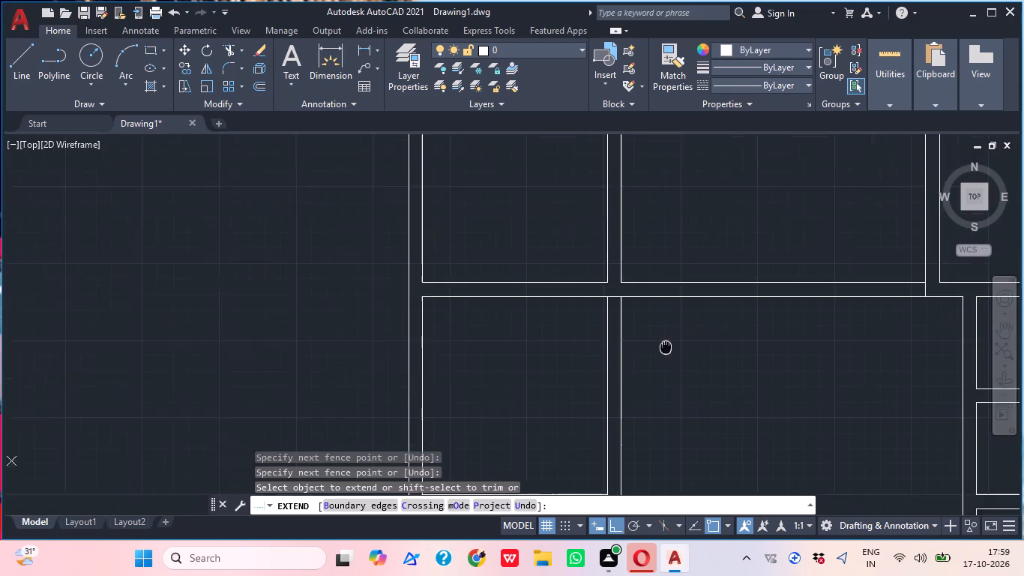
pyautogui.moveTo(659, 342); pyautogui.dragTo(655, 340, button='middle')
pyautogui.press('Escape')
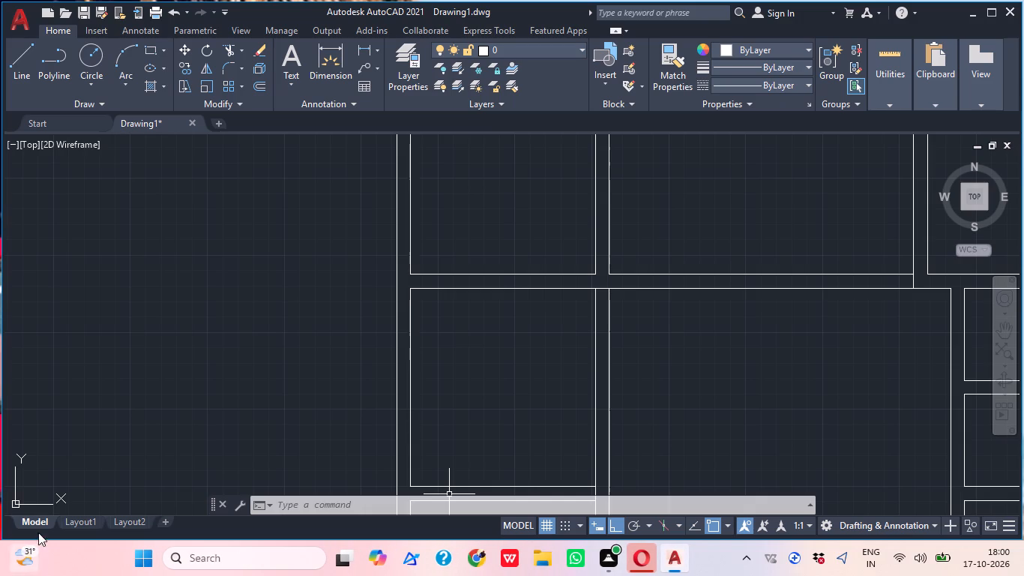
# Review the room and wall layout of the whole floor plan.
pyautogui.scroll(-1, 187, 376)
pyautogui.moveTo(249, 377); pyautogui.dragTo(389, 380, button='middle')
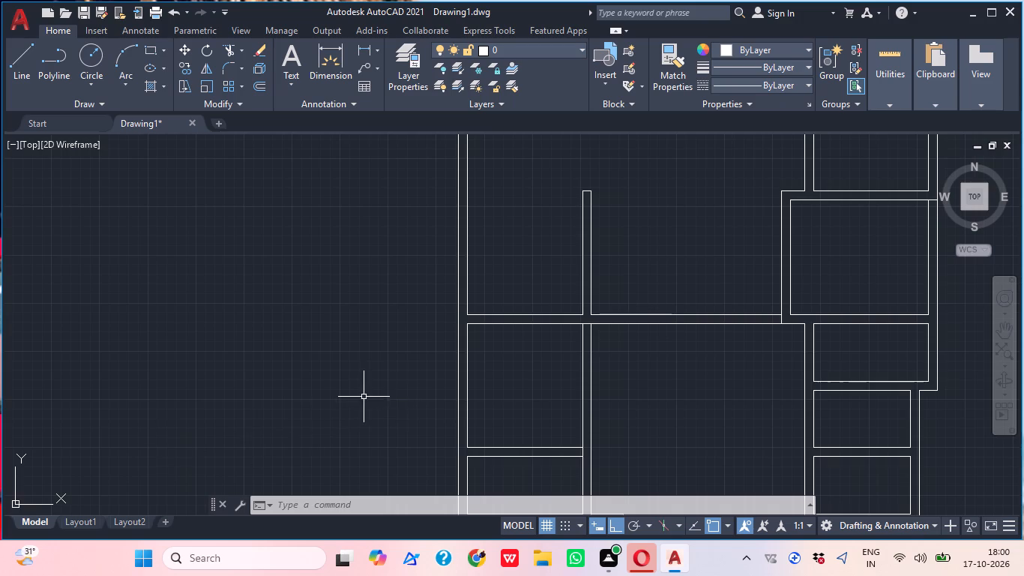
pyautogui.scroll(-1, 415, 355)
pyautogui.scroll(-1, 546, 350)
pyautogui.moveTo(565, 345); pyautogui.dragTo(609, 303, button='middle')
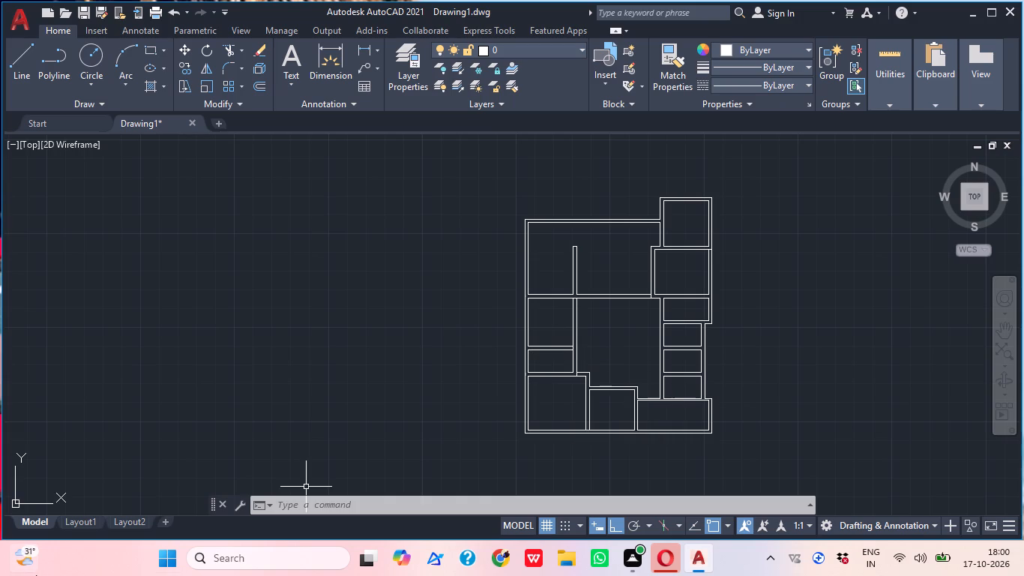
pyautogui.middleClick(726, 358)
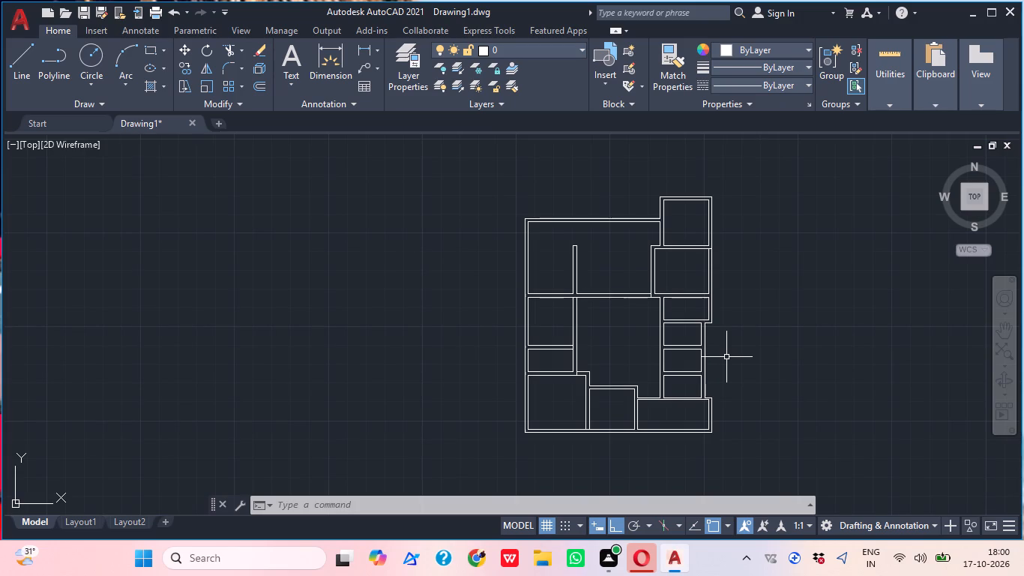
pyautogui.middleClick(785, 375)
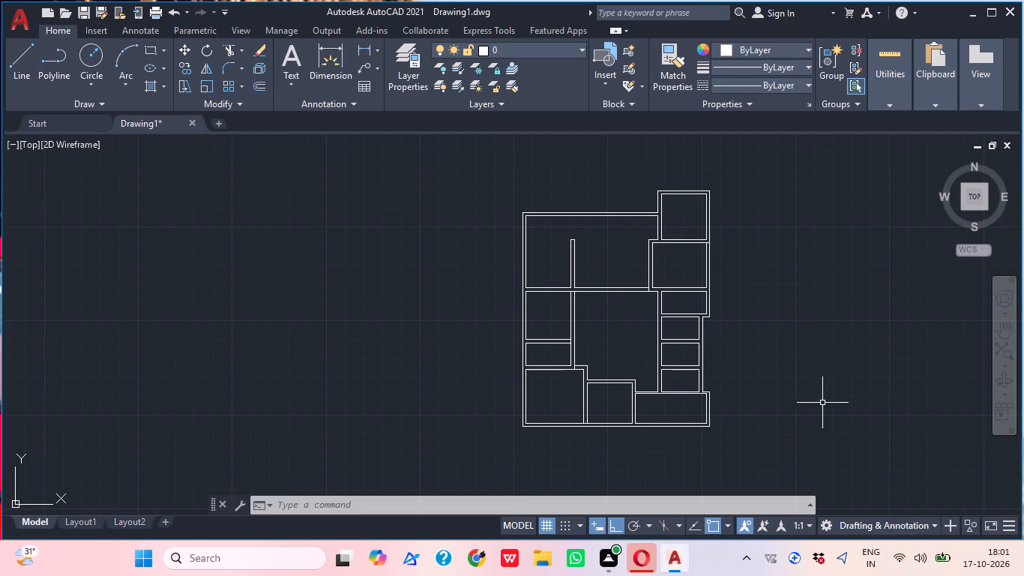
pyautogui.middleClick(804, 391)
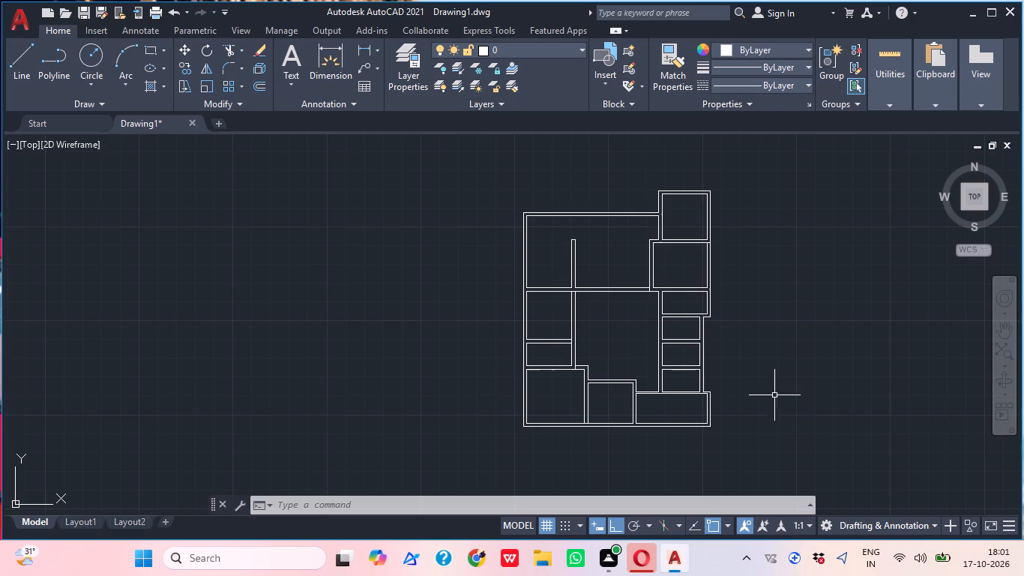
# Trim the vertical line segment crossing the southwest room's north wall where the east wall of the small west rooms meets it.
pyautogui.moveTo(773, 395); pyautogui.dragTo(773, 382, button='middle')
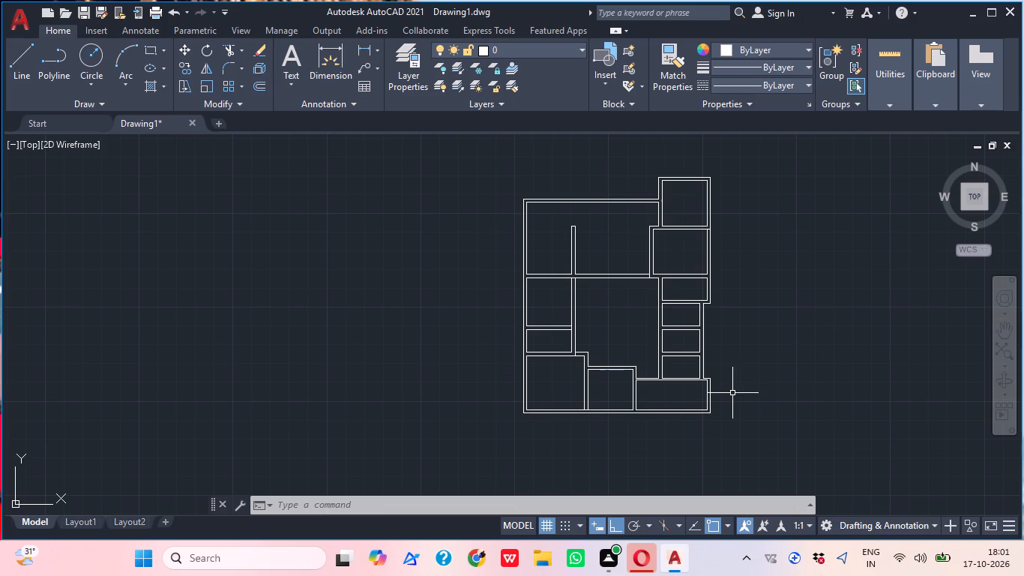
pyautogui.moveTo(748, 394); pyautogui.dragTo(760, 385, button='middle')
pyautogui.scroll(1, 760, 385)
pyautogui.moveTo(654, 415); pyautogui.dragTo(713, 434, button='middle')
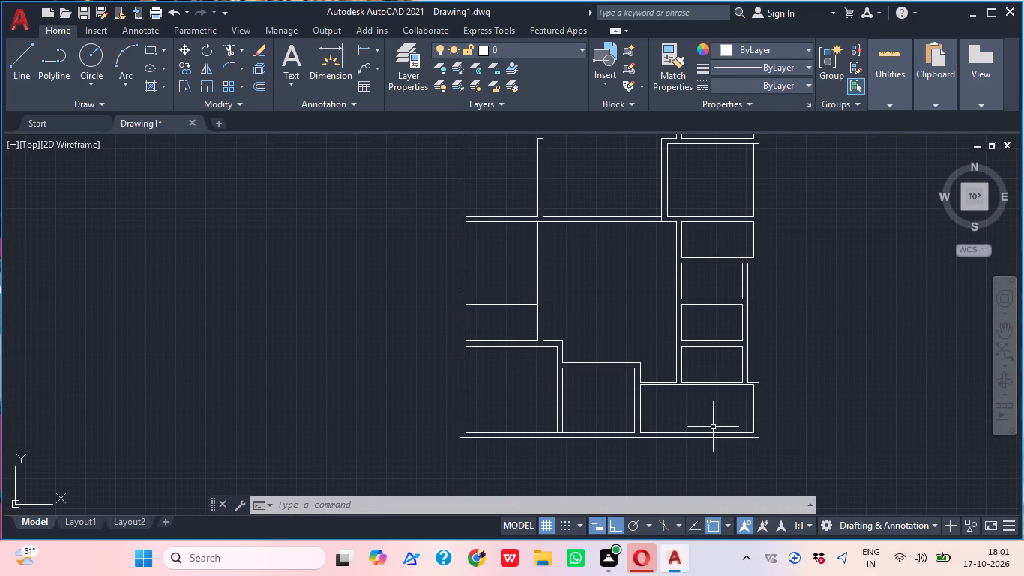
pyautogui.moveTo(496, 445); pyautogui.dragTo(538, 440, button='middle')
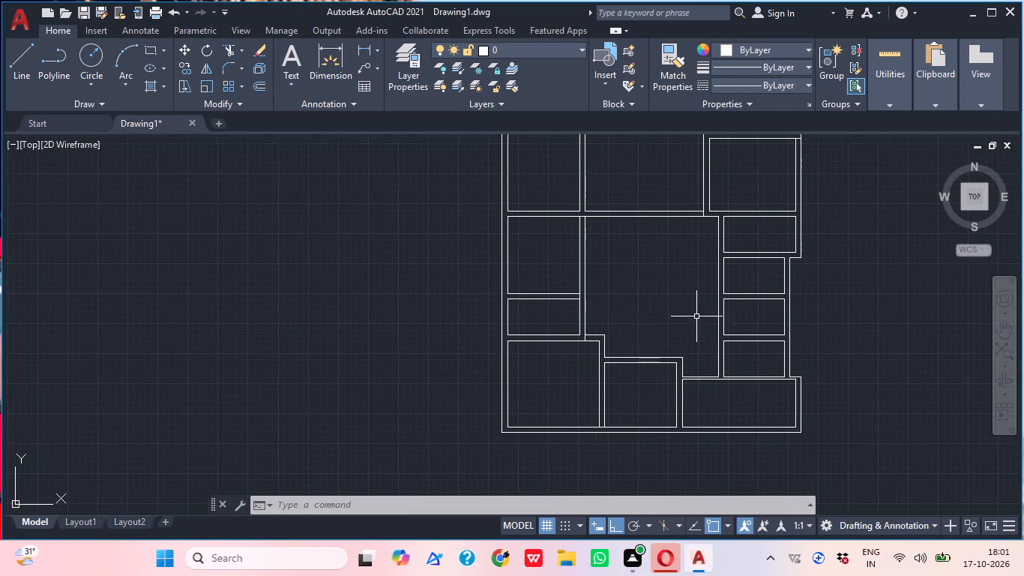
pyautogui.scroll(1, 699, 316)
pyautogui.scroll(1, 534, 373)
pyautogui.moveTo(534, 373); pyautogui.dragTo(603, 360, button='middle')
pyautogui.scroll(1, 578, 357)
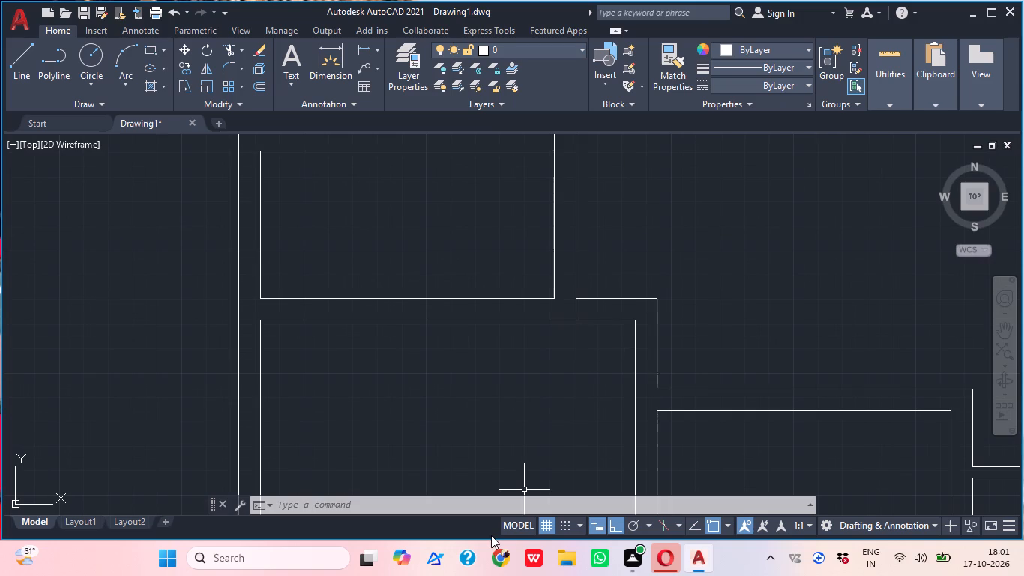
pyautogui.write('TR')
pyautogui.press('space')
pyautogui.scroll(2, 586, 343)
pyautogui.click(596, 261)
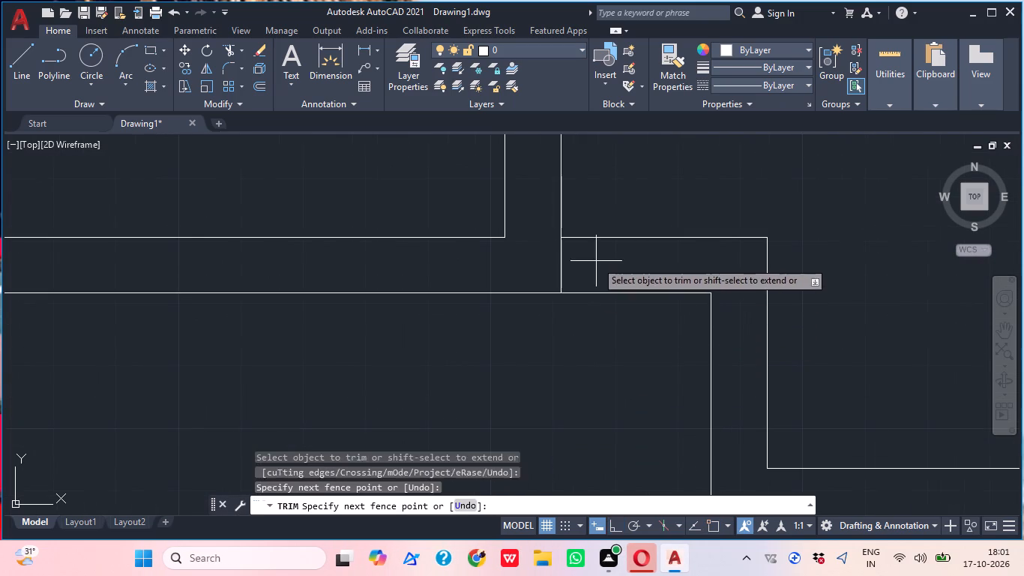
pyautogui.click(537, 268)
pyautogui.press('Escape')
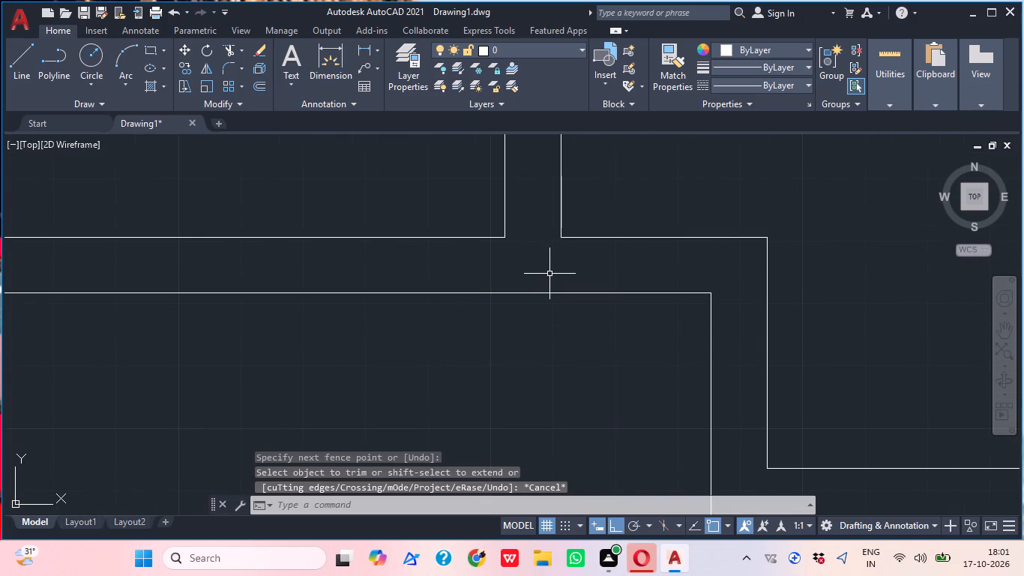
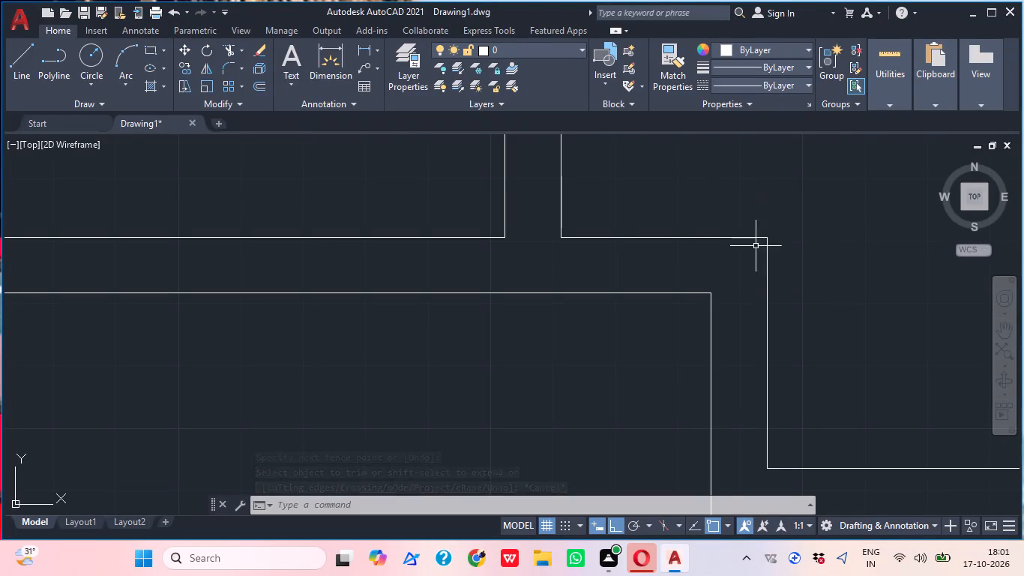
# Trim the leftover wall line crossing the junction between the two west-side rooms beside the central hall.
pyautogui.scroll(-1, 754, 247)
pyautogui.moveTo(771, 272); pyautogui.dragTo(775, 327, button='middle')
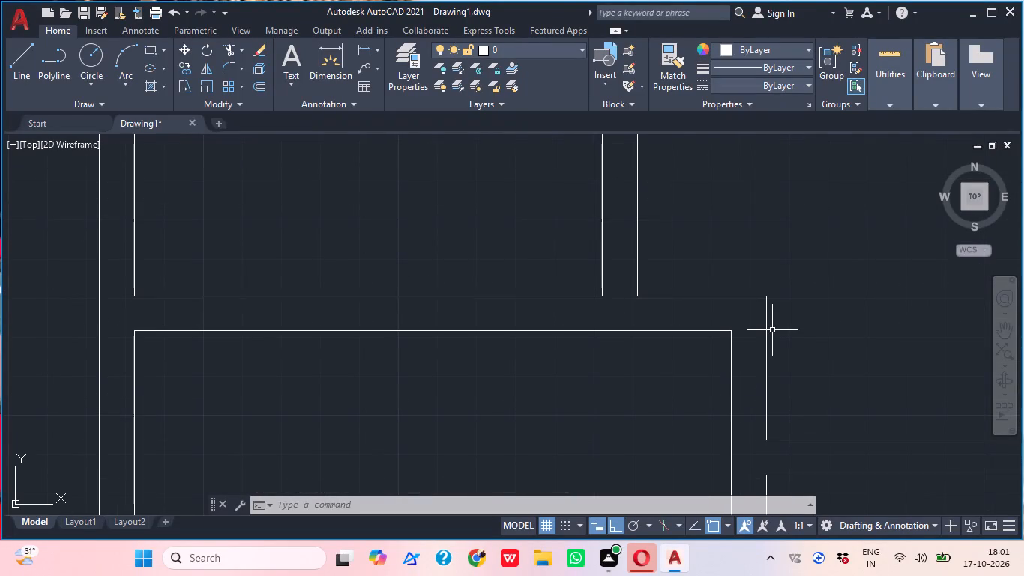
pyautogui.scroll(-1, 772, 309)
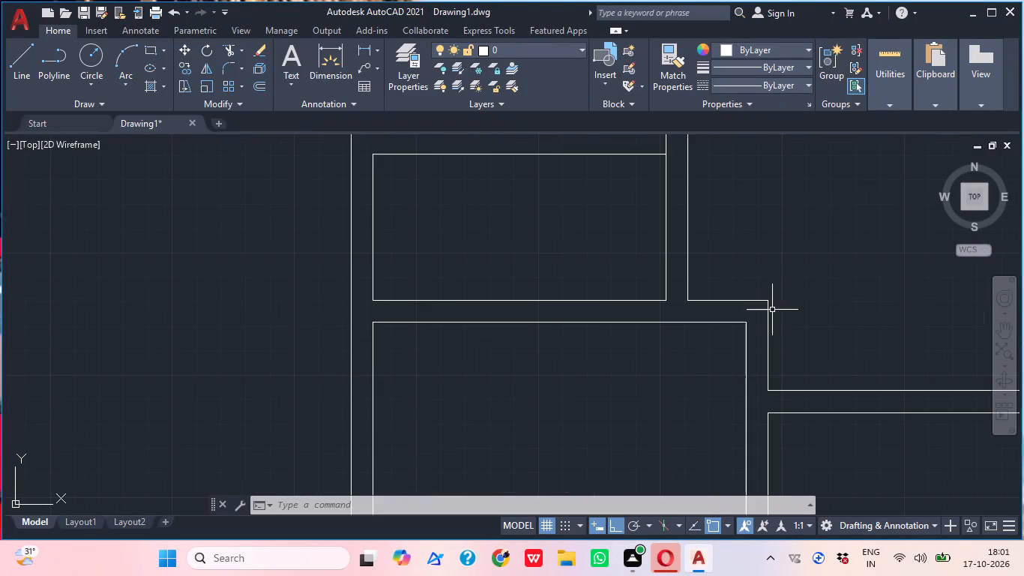
pyautogui.scroll(-3, 775, 314)
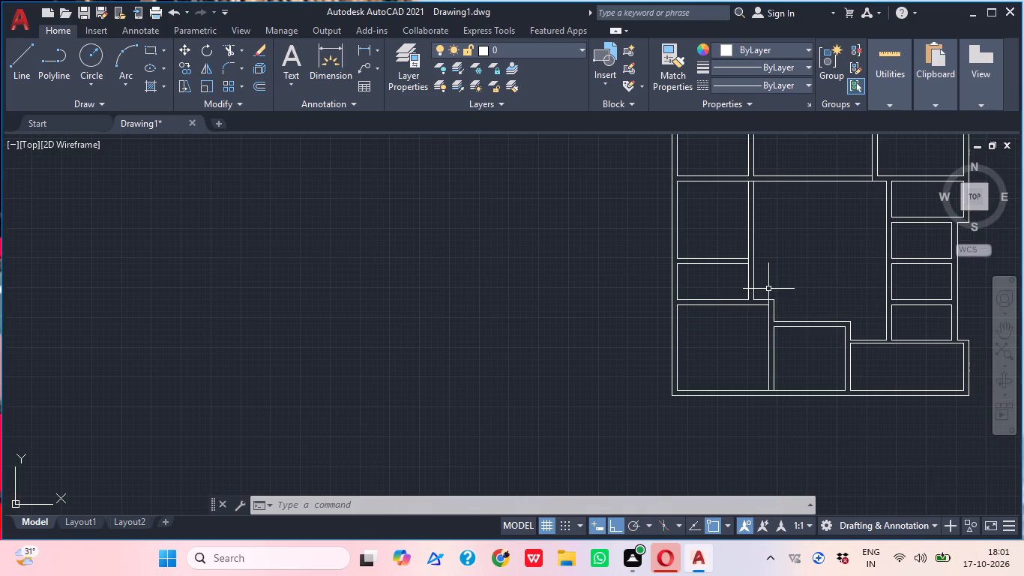
pyautogui.press('t')
pyautogui.write('R')
pyautogui.press('space')
pyautogui.scroll(2, 743, 256)
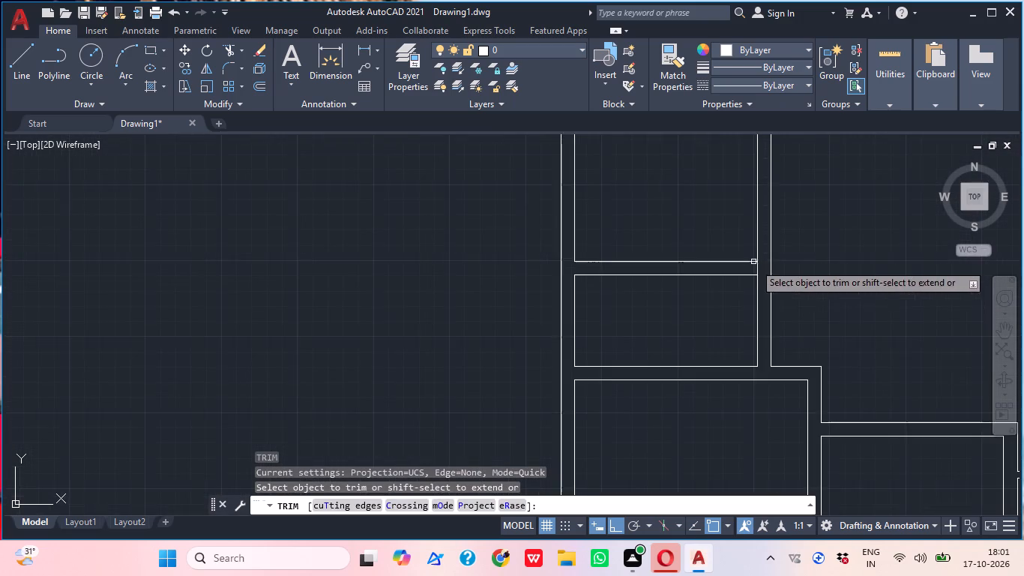
pyautogui.scroll(2, 769, 279)
pyautogui.click(757, 250)
pyautogui.click(736, 249)
# Trim the leftover line across the wall junction at the central hall's northwest corner.
pyautogui.scroll(-3, 768, 254)
pyautogui.moveTo(789, 205); pyautogui.dragTo(779, 258, button='middle')
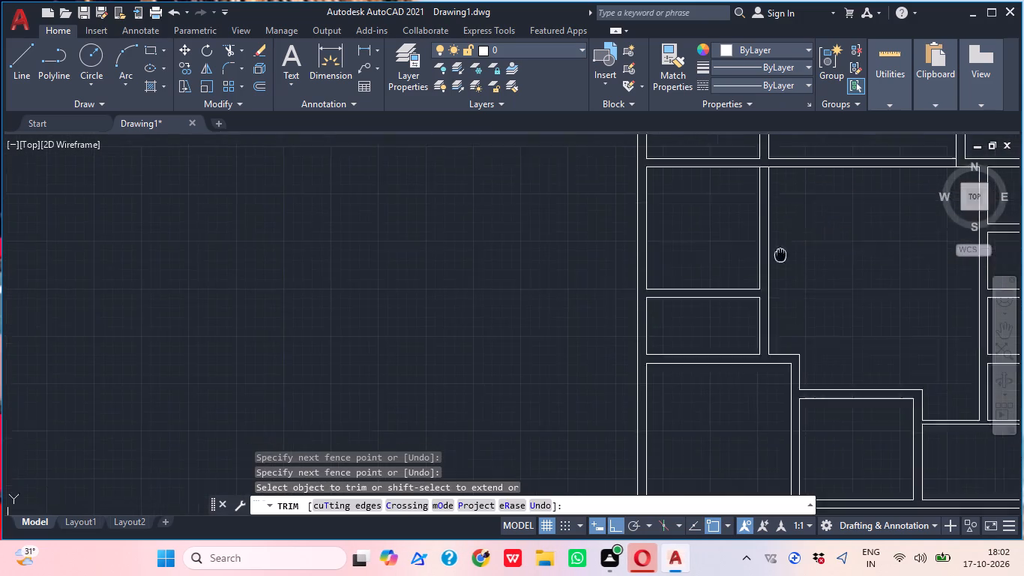
pyautogui.moveTo(779, 258); pyautogui.dragTo(764, 304, button='middle')
pyautogui.scroll(2, 759, 227)
pyautogui.click(720, 216)
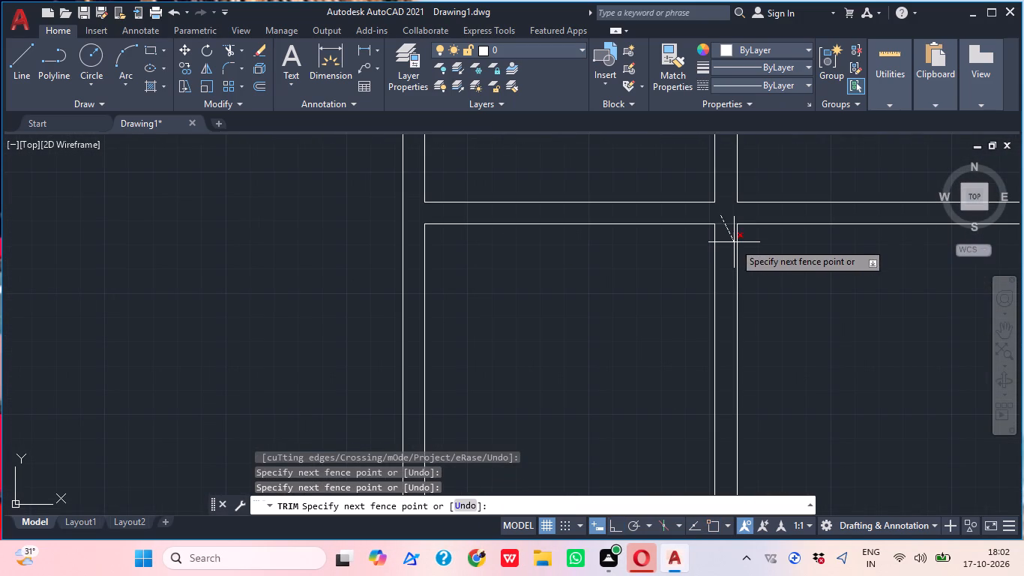
pyautogui.click(720, 237)
pyautogui.scroll(-2, 752, 248)
pyautogui.moveTo(765, 274); pyautogui.dragTo(732, 393, button='middle')
pyautogui.scroll(-1, 731, 393)
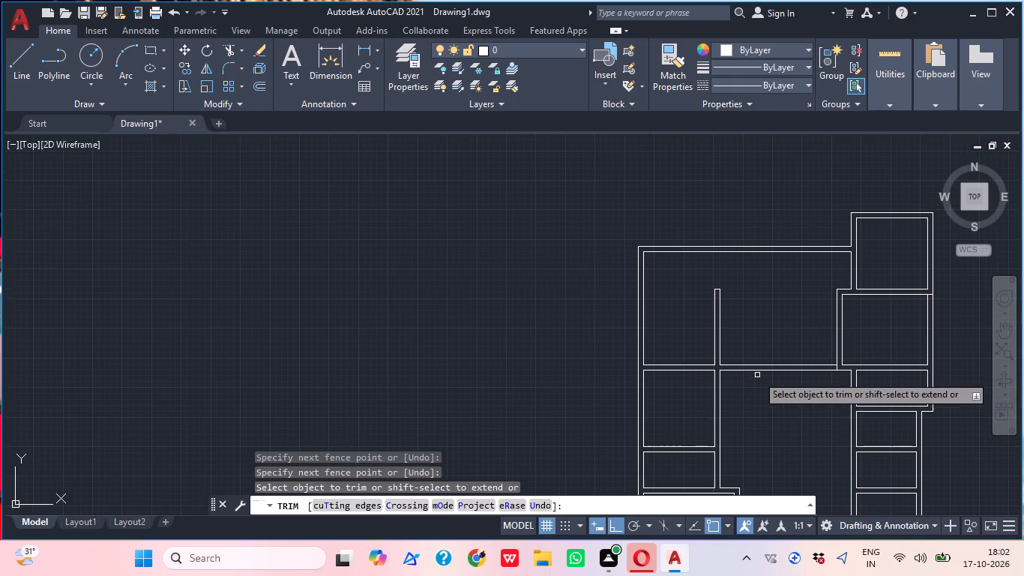
pyautogui.press('Escape')
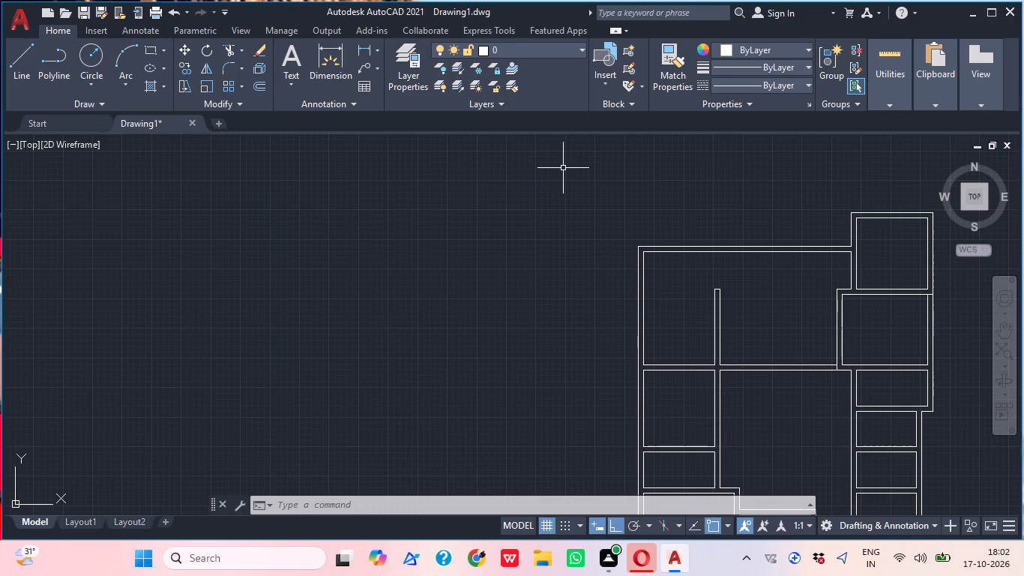
# Examine the whole floor plan's walls and room layout.
pyautogui.middleClick(666, 303)
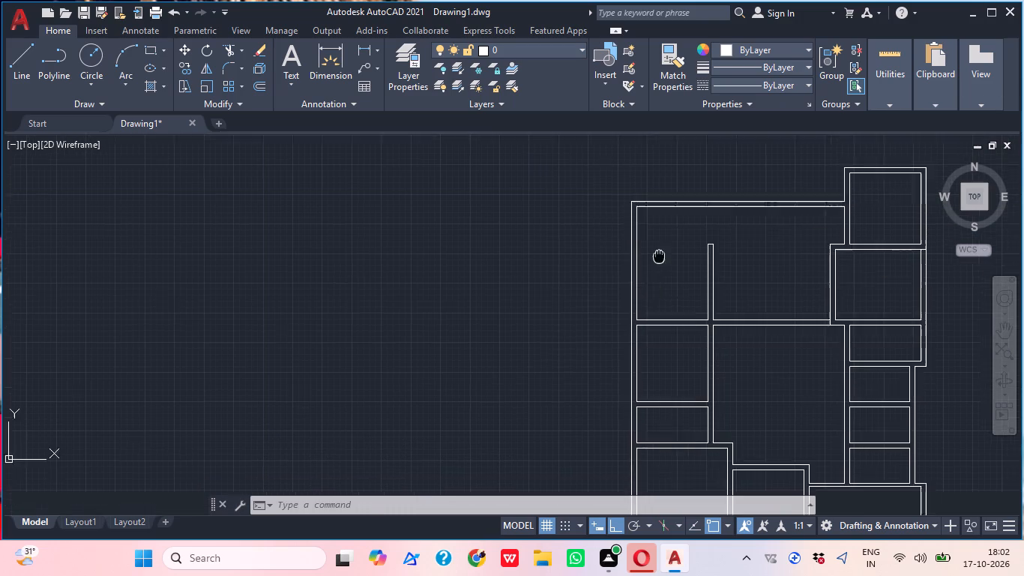
pyautogui.moveTo(657, 340); pyautogui.dragTo(636, 244, button='middle')
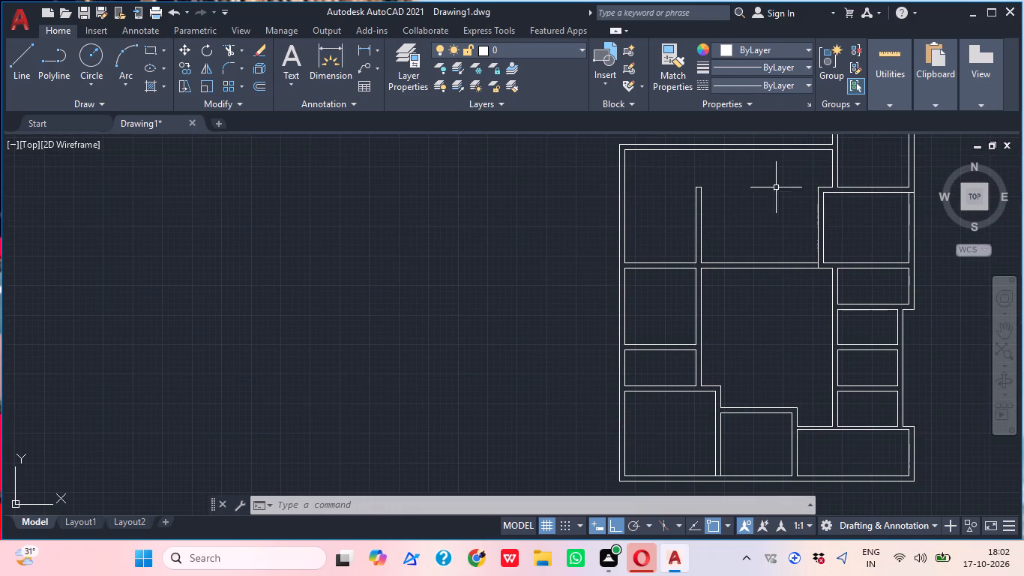
pyautogui.moveTo(816, 221); pyautogui.dragTo(676, 134, button='middle')
pyautogui.moveTo(714, 216); pyautogui.dragTo(660, 283, button='middle')
pyautogui.moveTo(648, 272); pyautogui.dragTo(621, 226, button='middle')
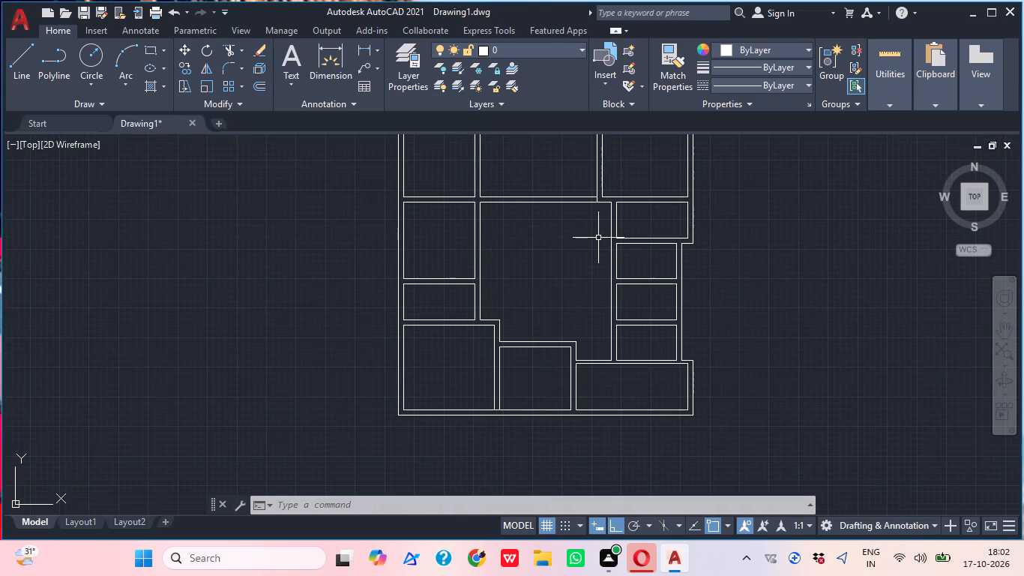
pyautogui.moveTo(598, 238); pyautogui.dragTo(633, 229, button='middle')
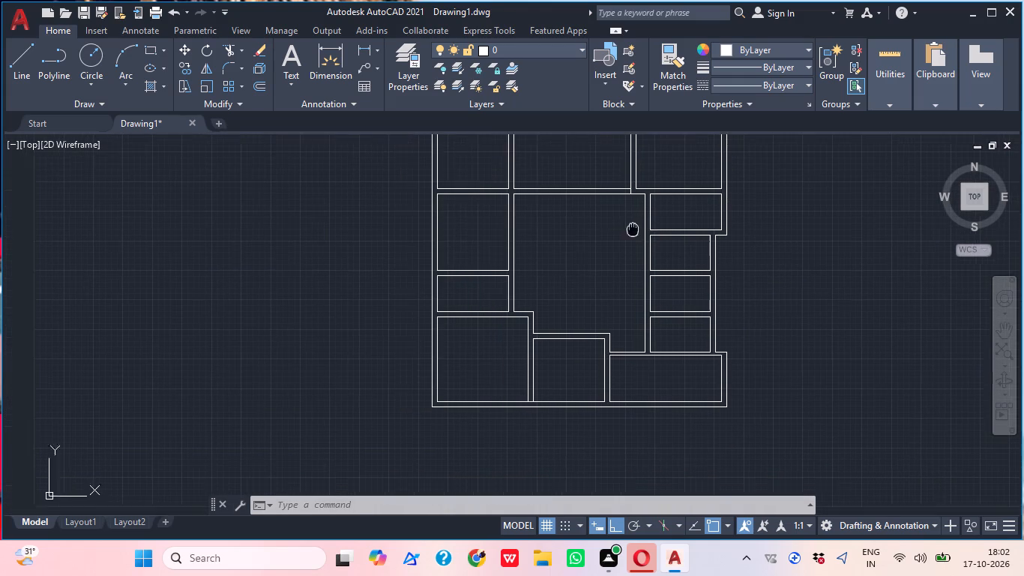
pyautogui.moveTo(633, 229); pyautogui.dragTo(636, 229, button='middle')
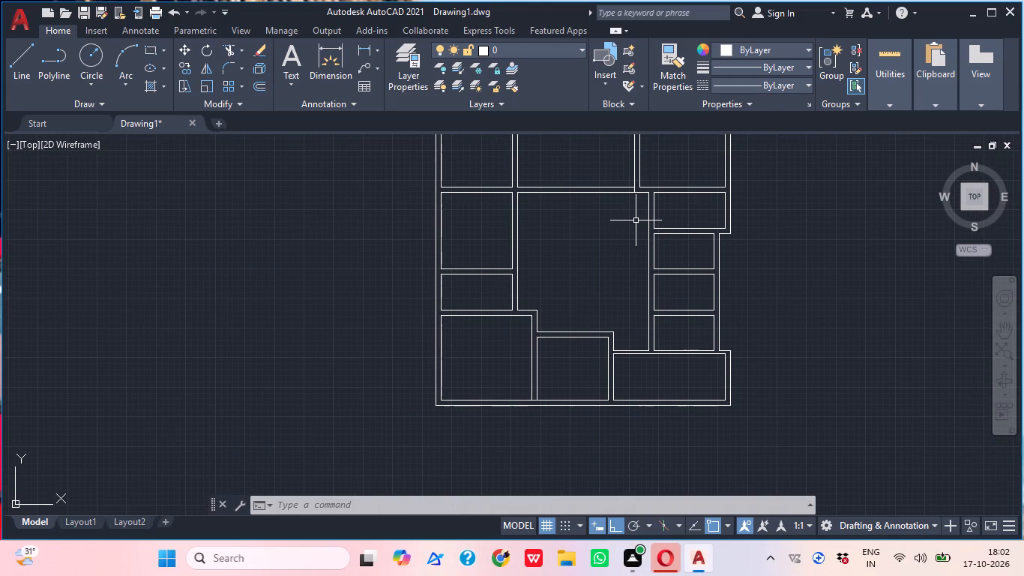
pyautogui.moveTo(629, 220); pyautogui.dragTo(675, 232, button='middle')
pyautogui.moveTo(623, 245); pyautogui.dragTo(672, 281, button='middle')
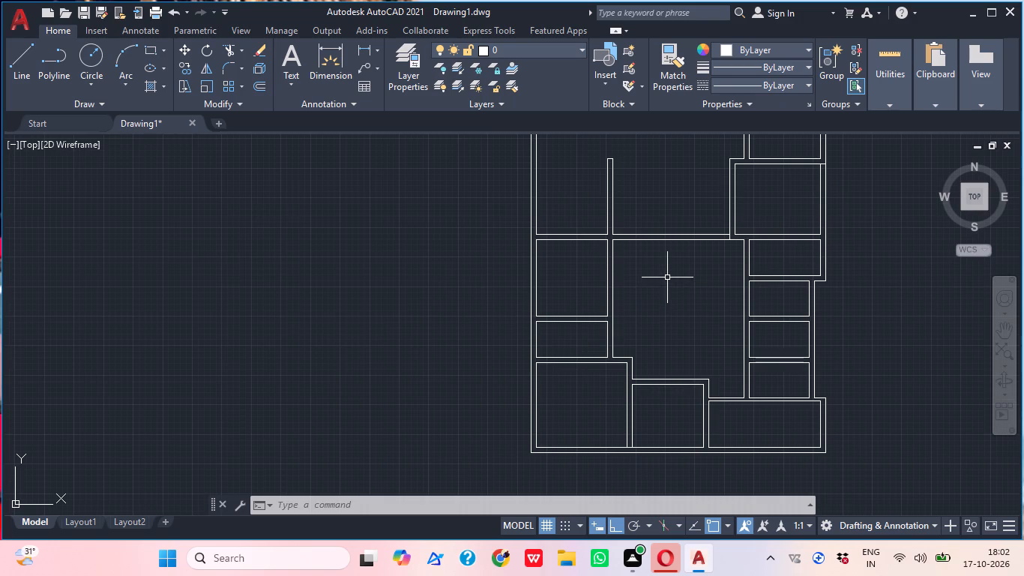
pyautogui.moveTo(656, 279); pyautogui.dragTo(546, 301, button='middle')
pyautogui.scroll(-1, 546, 301)
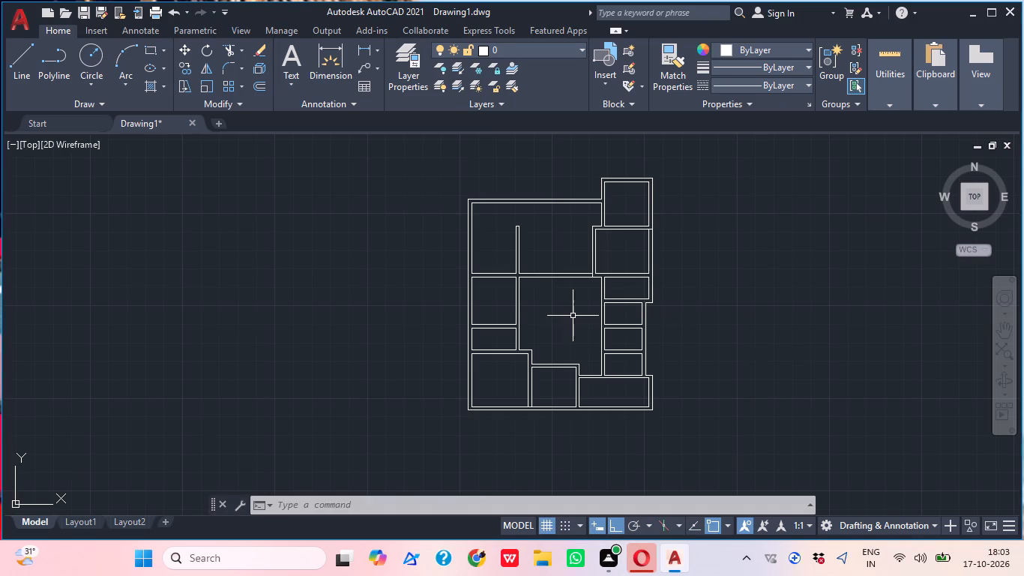
pyautogui.moveTo(547, 318); pyautogui.dragTo(519, 321, button='middle')
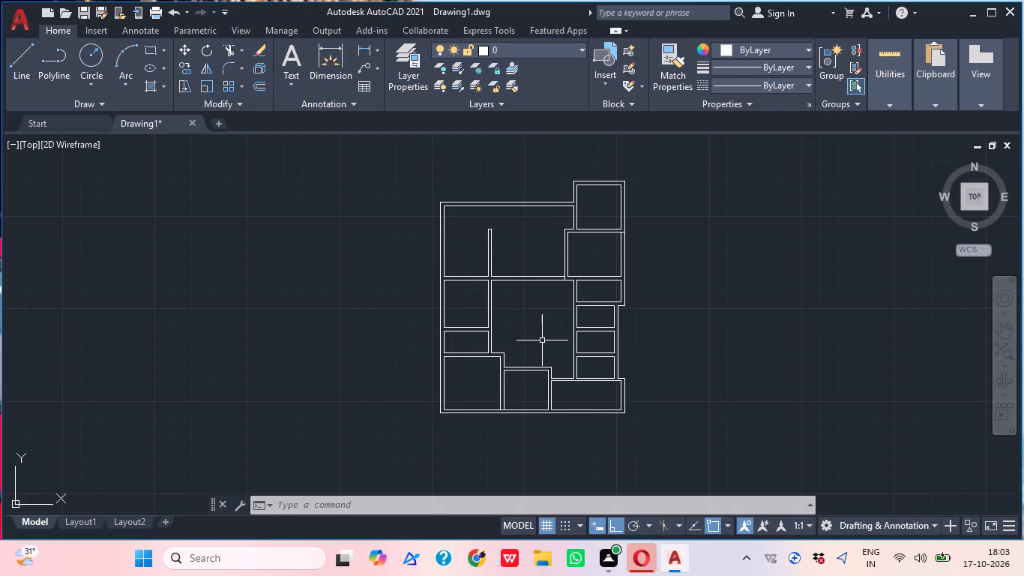
pyautogui.moveTo(589, 328); pyautogui.dragTo(618, 315, button='middle')
pyautogui.moveTo(561, 350); pyautogui.dragTo(561, 358, button='middle')
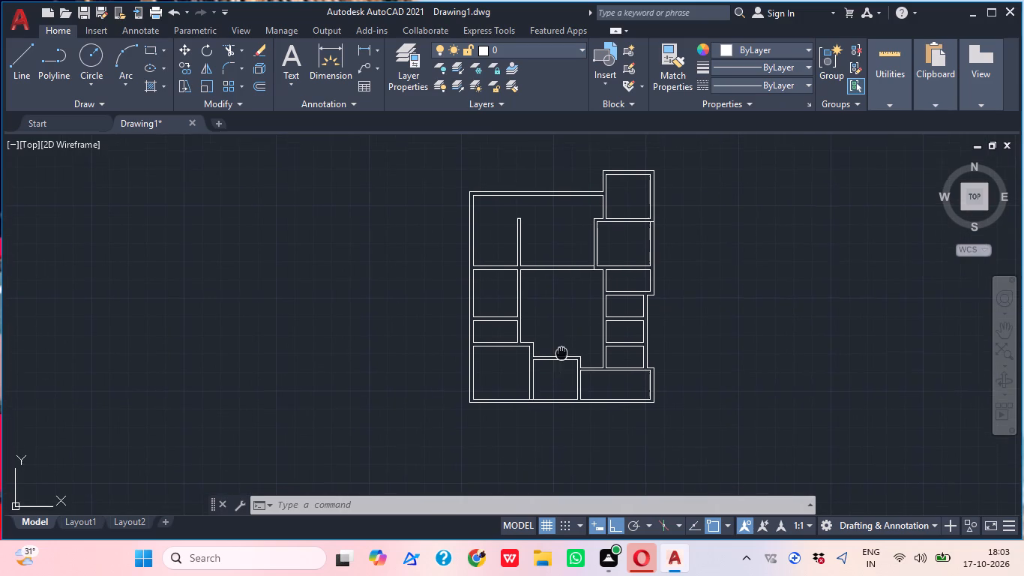
pyautogui.moveTo(561, 358); pyautogui.dragTo(558, 383, button='middle')
pyautogui.moveTo(567, 348); pyautogui.dragTo(508, 349, button='middle')
pyautogui.moveTo(558, 174); pyautogui.dragTo(542, 211, button='middle')
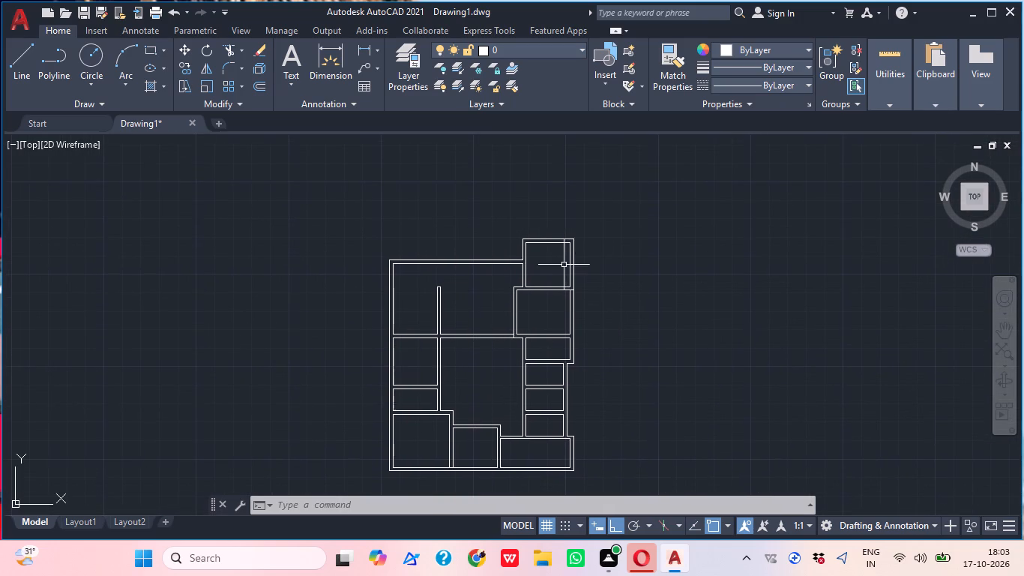
# Draw a door jamb line across the west wall of the northeast room, tracked 6" north of the wall's lower corner.
pyautogui.scroll(3, 546, 264)
pyautogui.moveTo(482, 274); pyautogui.dragTo(494, 282, button='middle')
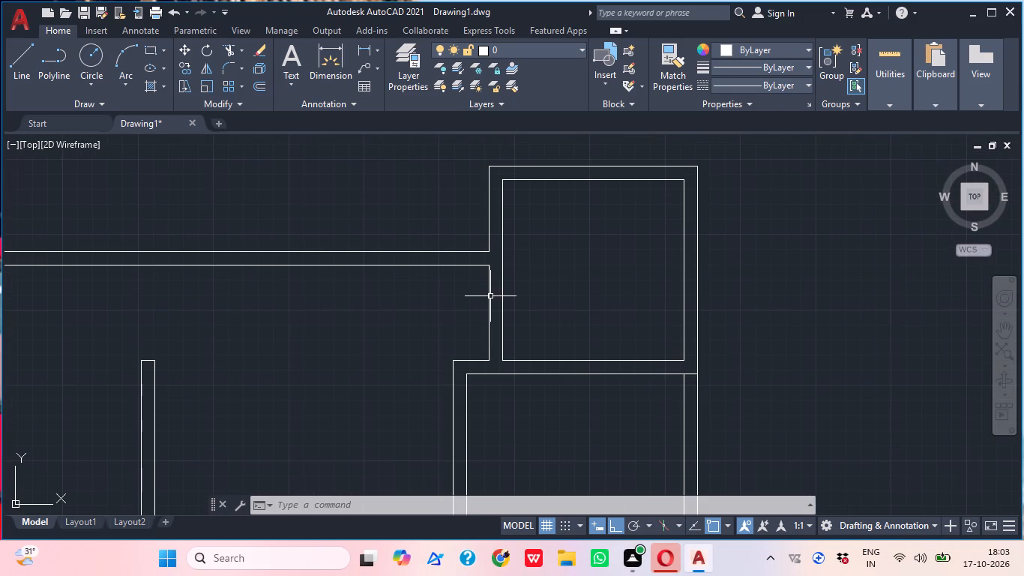
pyautogui.write('L')
pyautogui.press('space')
pyautogui.press('t')
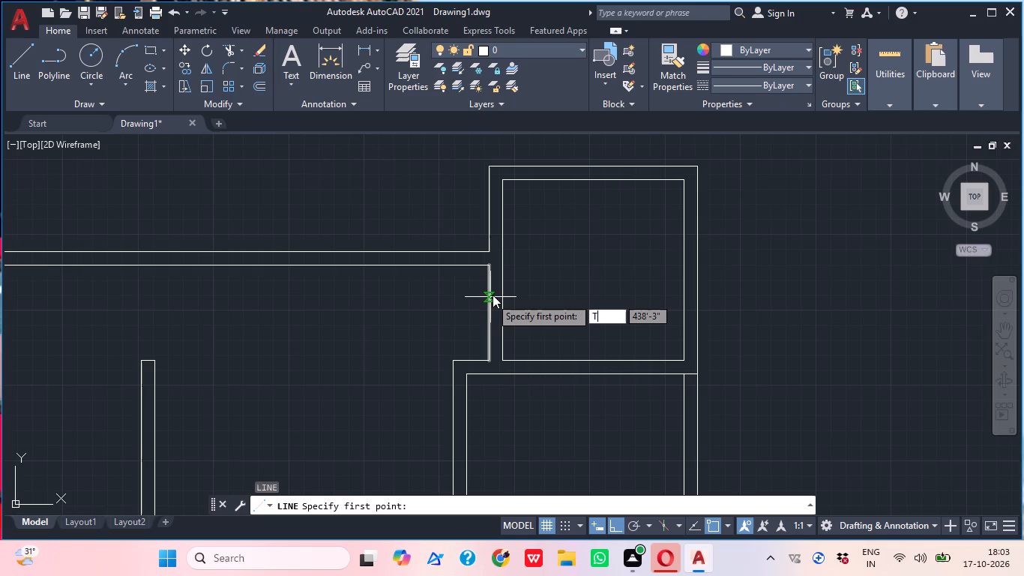
pyautogui.press('k')
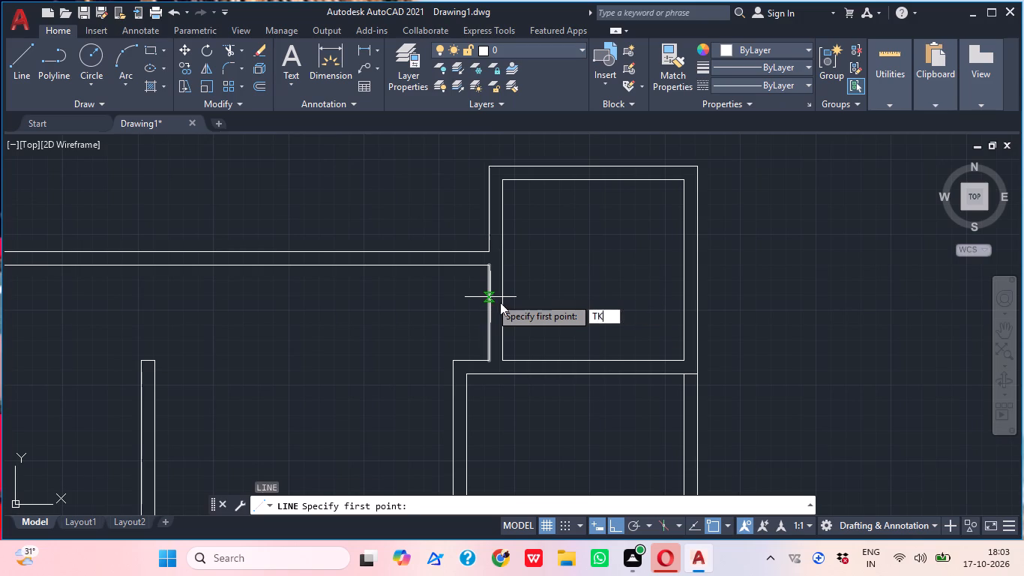
pyautogui.press('space')
pyautogui.scroll(2, 491, 362)
pyautogui.click(491, 362)
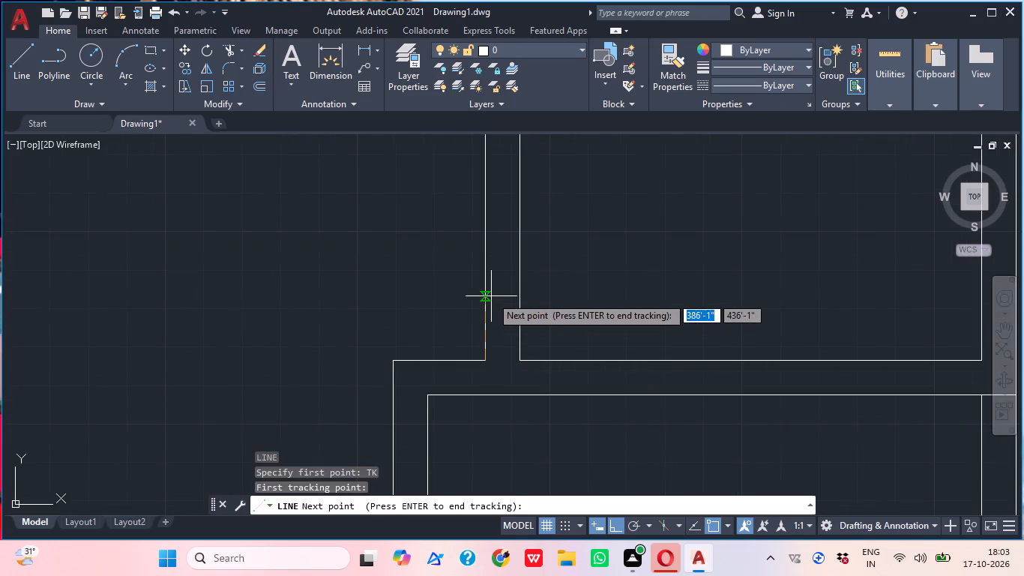
pyautogui.press('6')
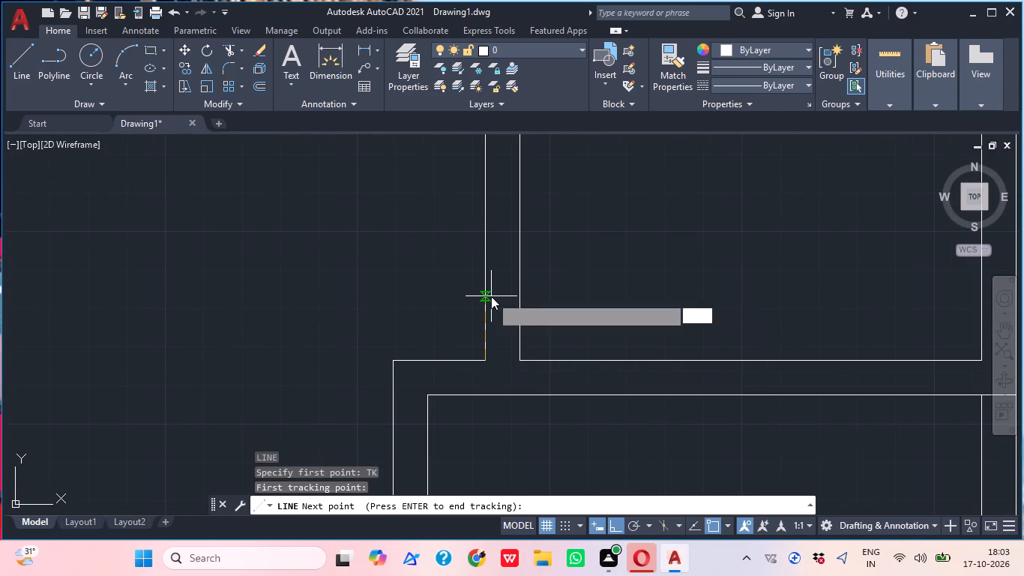
pyautogui.hotkey('shift', '"')
pyautogui.press('Return')
pyautogui.press('Return')
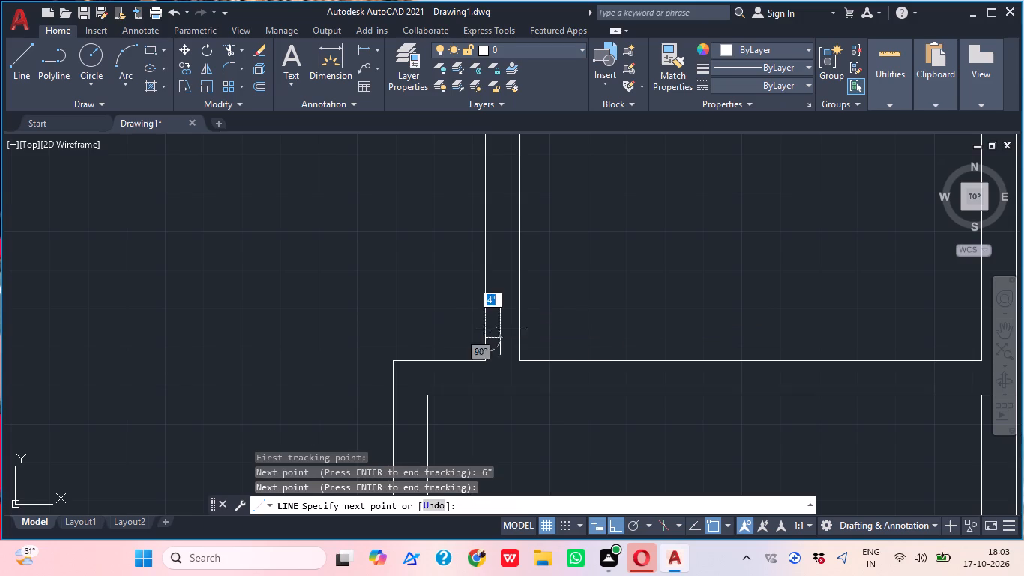
pyautogui.click(524, 337)
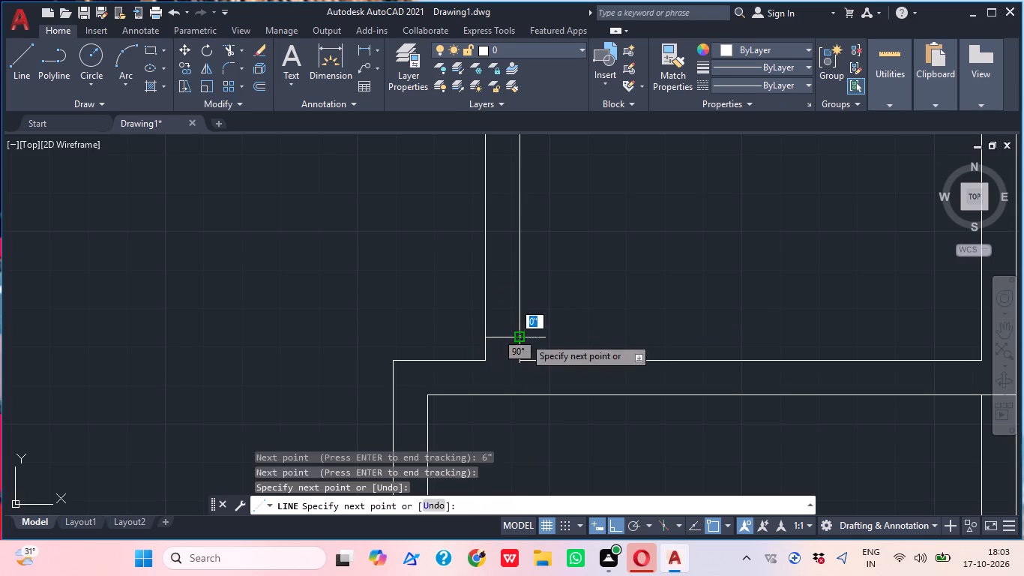
pyautogui.press('Escape')
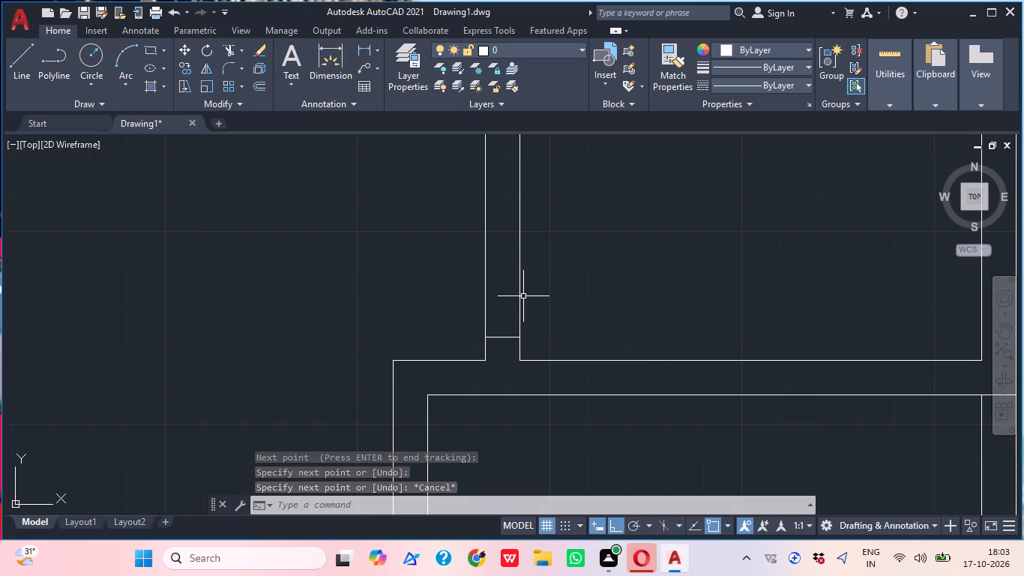
# Offset the jamb line 3'6" north to mark the other side of the door opening.
pyautogui.write('O')
pyautogui.press('space')
pyautogui.write("3'")
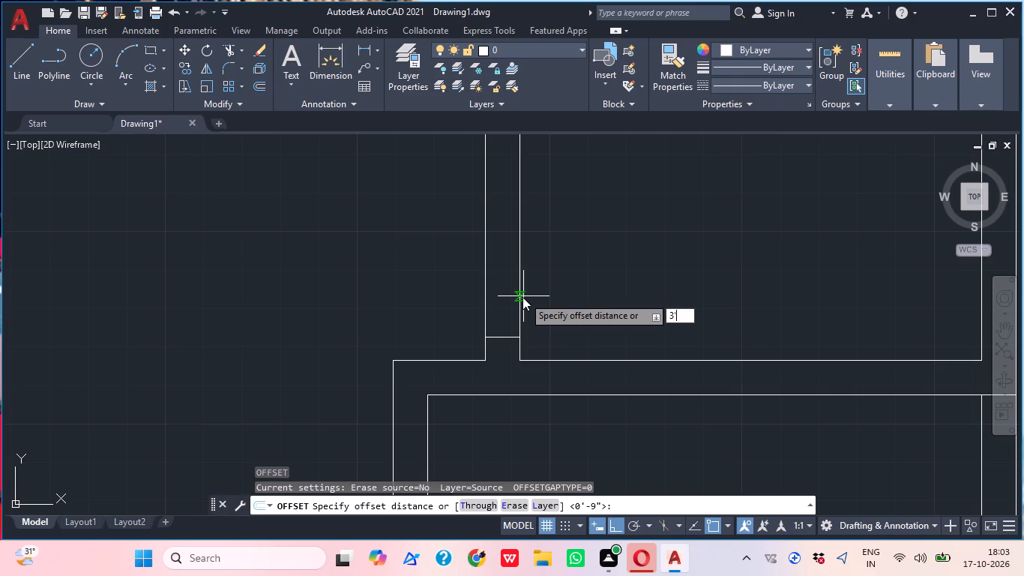
pyautogui.press('6')
pyautogui.hotkey('shift', '"')
pyautogui.press('Return')
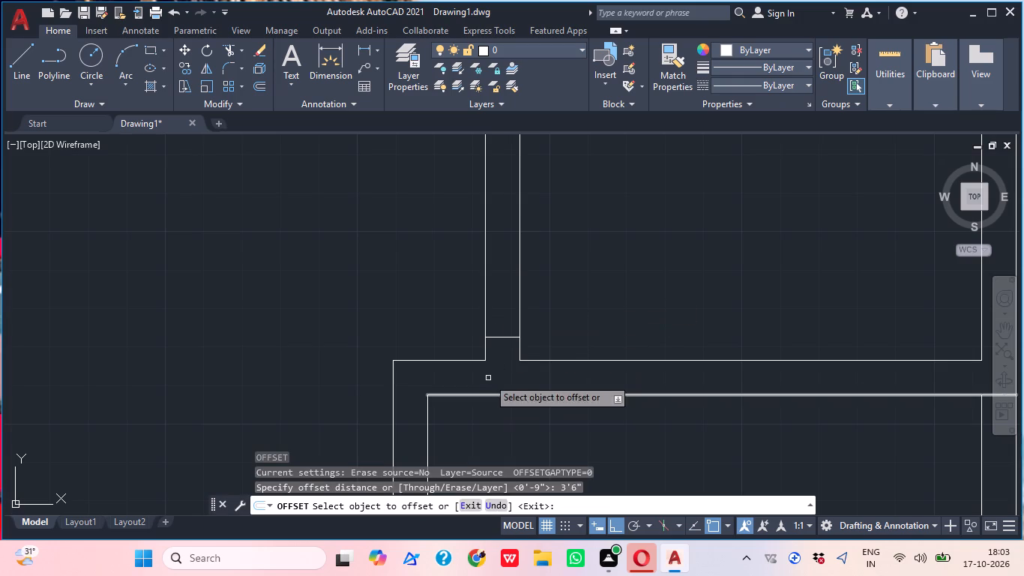
pyautogui.click(508, 337)
pyautogui.click(510, 263)
pyautogui.scroll(-1, 510, 263)
pyautogui.moveTo(522, 268); pyautogui.dragTo(549, 283, button='middle')
pyautogui.press('Escape')
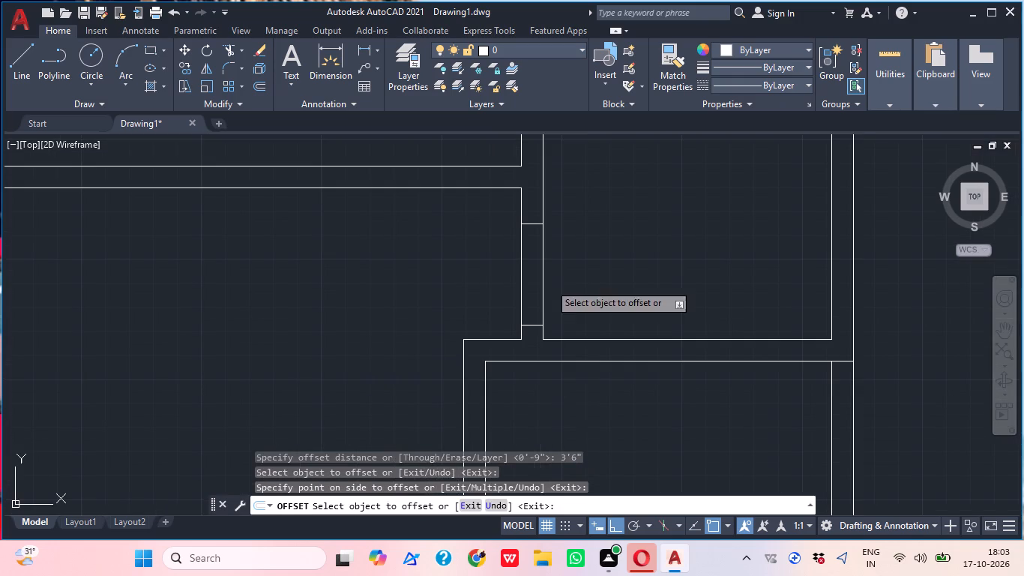
# Trim both wall lines between the two jamb lines to open the northeast room's doorway.
pyautogui.press('r')
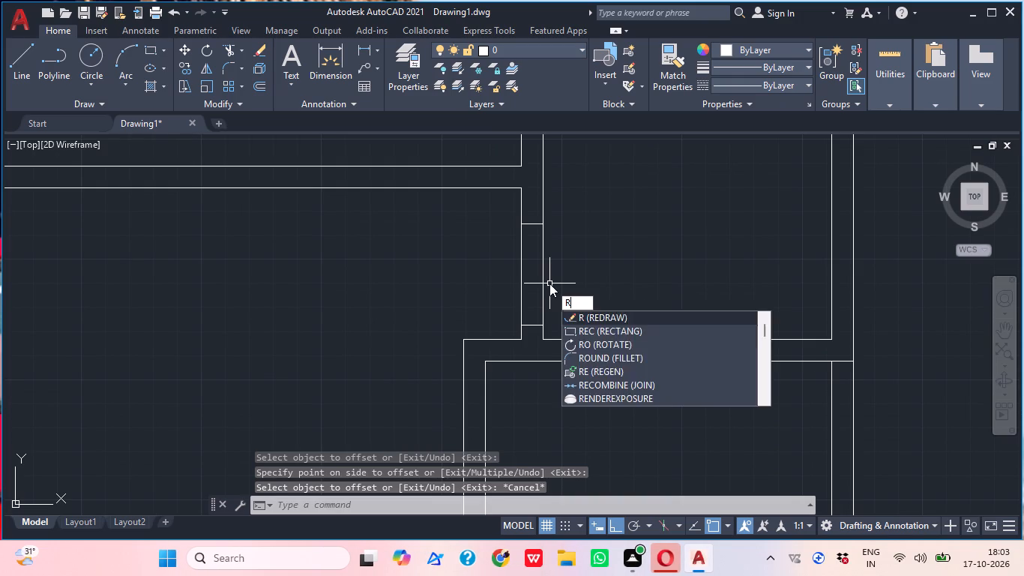
pyautogui.press('Escape')
pyautogui.write('TR')
pyautogui.press('space')
pyautogui.moveTo(549, 283); pyautogui.dragTo(540, 283)
pyautogui.click(491, 284)
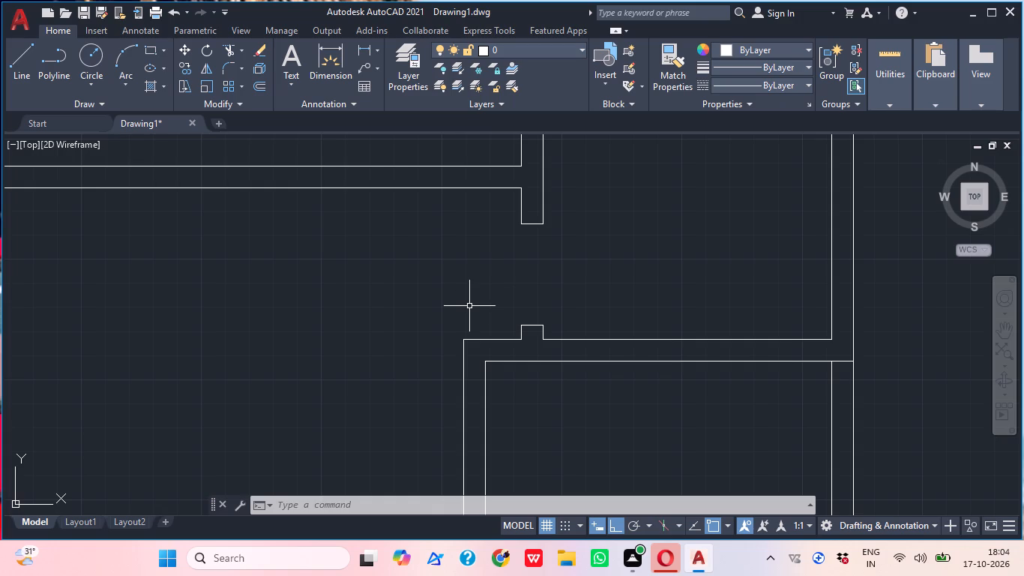
# Draw a door jamb line across the west wall of the room directly south of the northeast room, tracked 6" north of its lower wall junction.
pyautogui.scroll(-1, 475, 322)
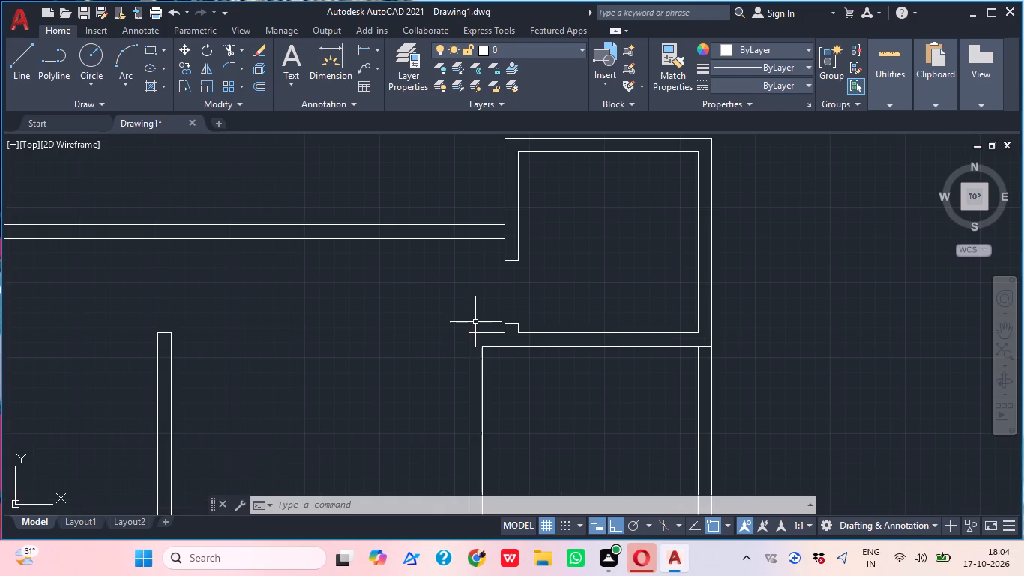
pyautogui.moveTo(582, 306); pyautogui.dragTo(612, 265, button='middle')
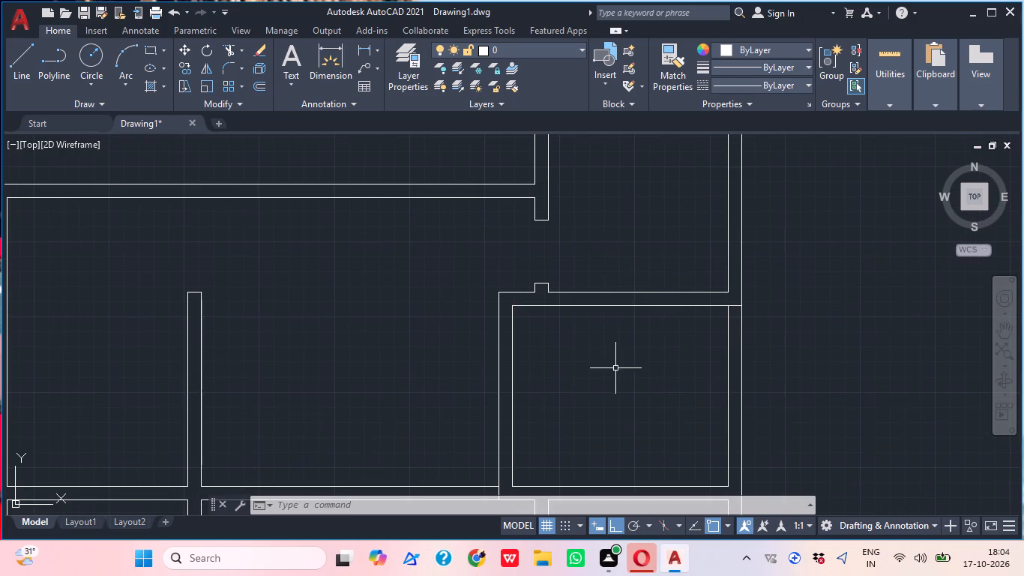
pyautogui.moveTo(615, 368); pyautogui.dragTo(618, 313, button='middle')
pyautogui.moveTo(610, 337); pyautogui.dragTo(607, 330, button='middle')
pyautogui.moveTo(552, 353); pyautogui.dragTo(560, 336, button='middle')
pyautogui.moveTo(537, 367); pyautogui.dragTo(550, 346, button='middle')
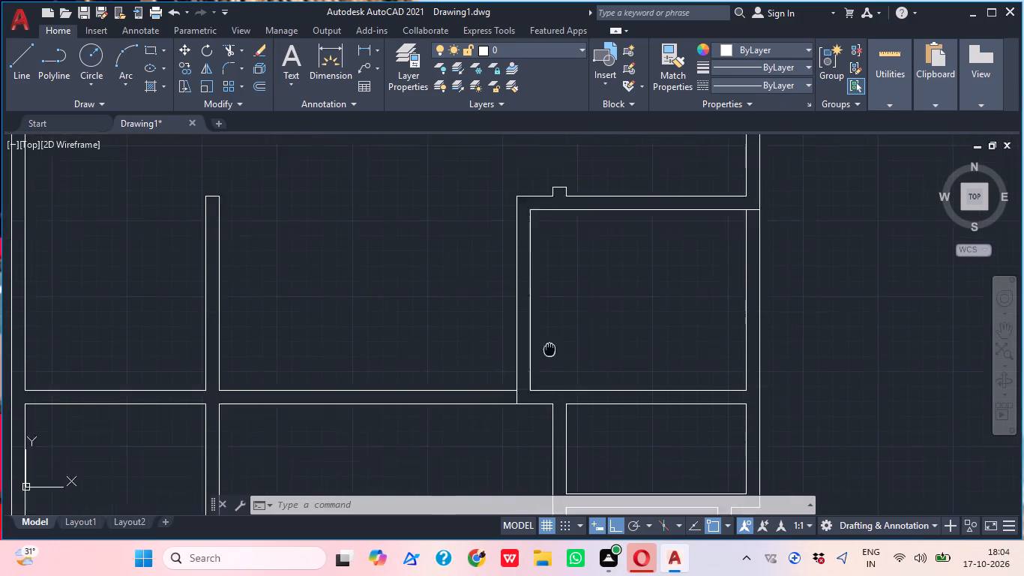
pyautogui.moveTo(550, 346); pyautogui.dragTo(573, 319, button='middle')
pyautogui.moveTo(536, 376); pyautogui.dragTo(572, 361, button='middle')
pyautogui.write('L')
pyautogui.press('space')
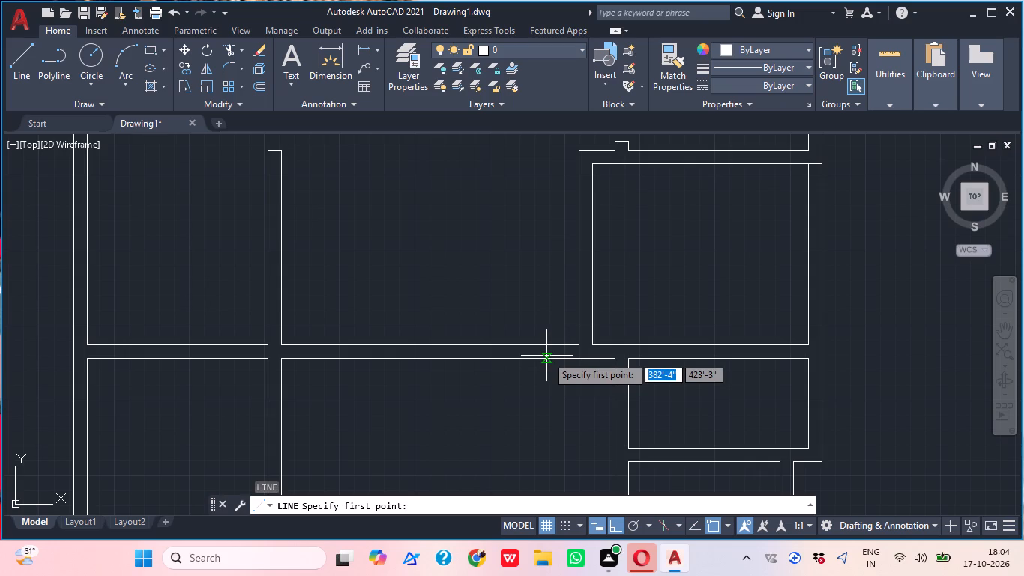
pyautogui.write('TK')
pyautogui.press('space')
pyautogui.scroll(3, 576, 349)
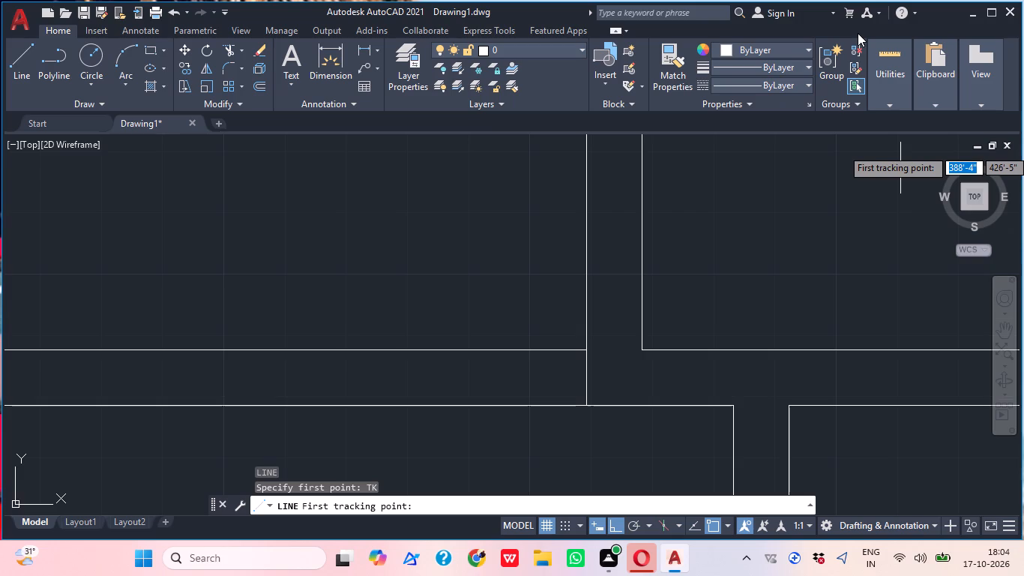
pyautogui.click(588, 352)
pyautogui.press('6')
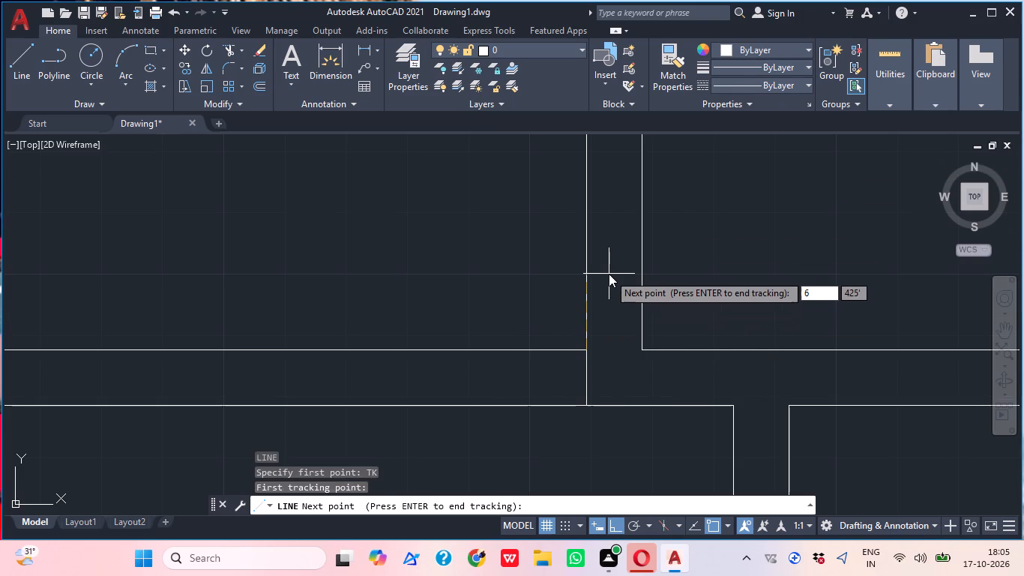
pyautogui.hotkey('shift', '"')
pyautogui.press('Return')
pyautogui.press('Return')
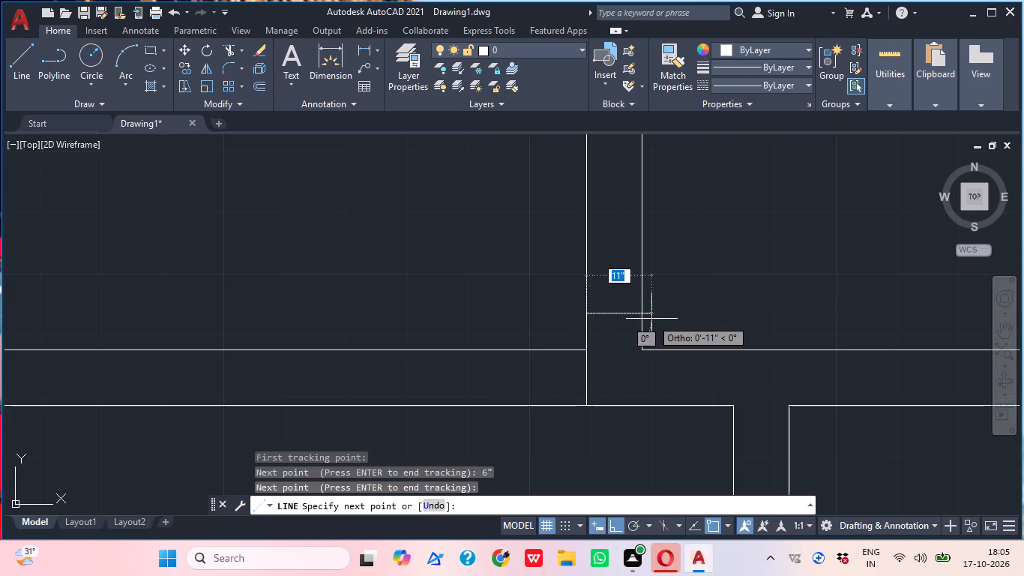
pyautogui.click(644, 314)
pyautogui.press('Escape')
# Offset the new jamb line 3'6" north to mark the other side of this door opening.
pyautogui.moveTo(669, 274); pyautogui.dragTo(707, 305, button='middle')
pyautogui.scroll(-1, 705, 304)
pyautogui.write('O')
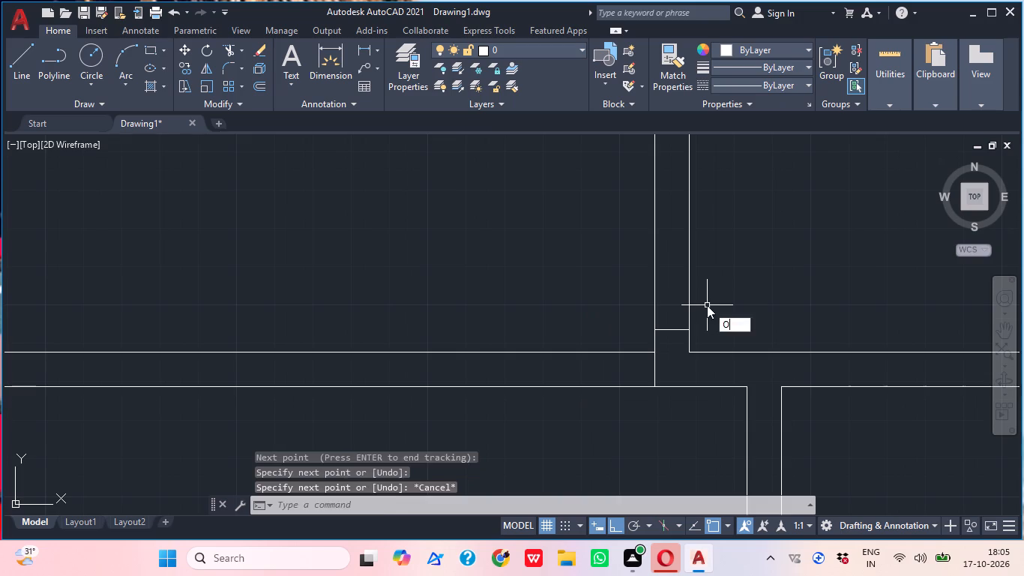
pyautogui.press('space')
pyautogui.press('space')
pyautogui.click(667, 329)
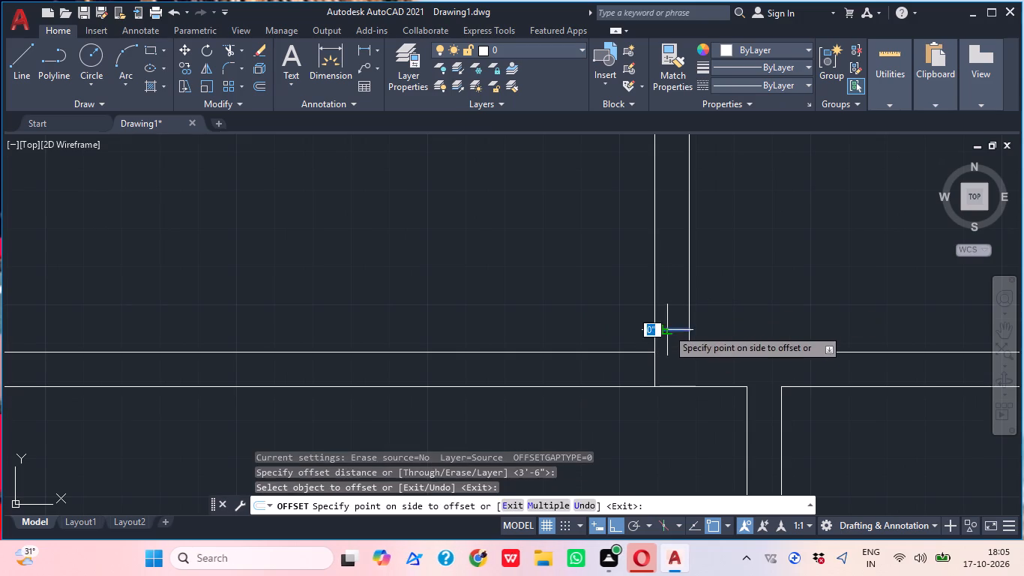
pyautogui.click(675, 282)
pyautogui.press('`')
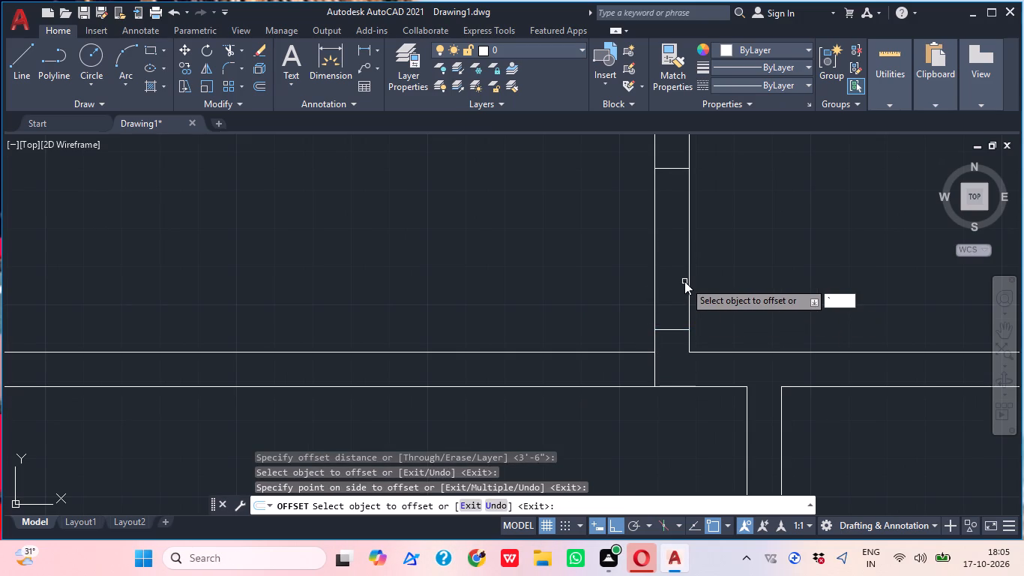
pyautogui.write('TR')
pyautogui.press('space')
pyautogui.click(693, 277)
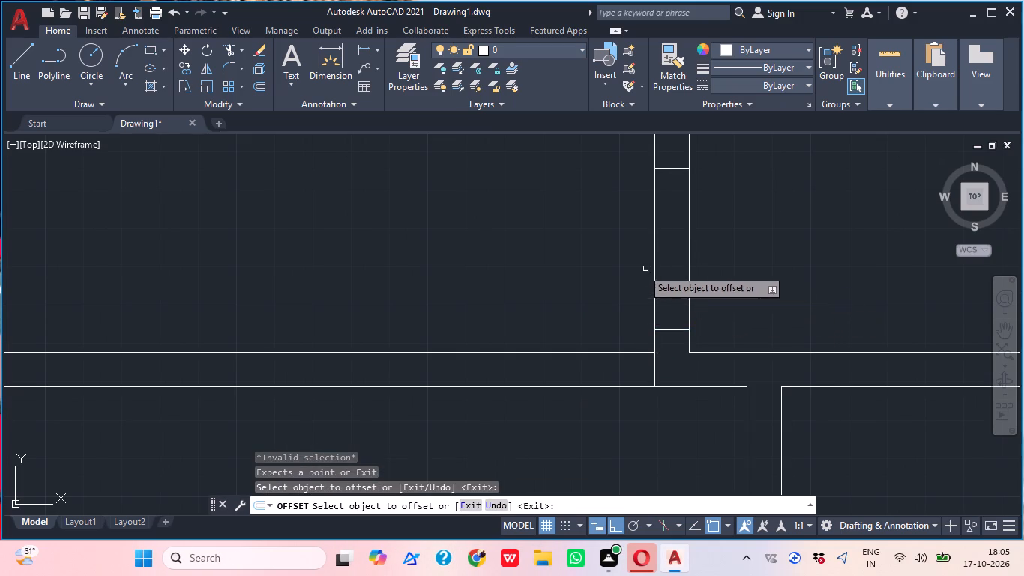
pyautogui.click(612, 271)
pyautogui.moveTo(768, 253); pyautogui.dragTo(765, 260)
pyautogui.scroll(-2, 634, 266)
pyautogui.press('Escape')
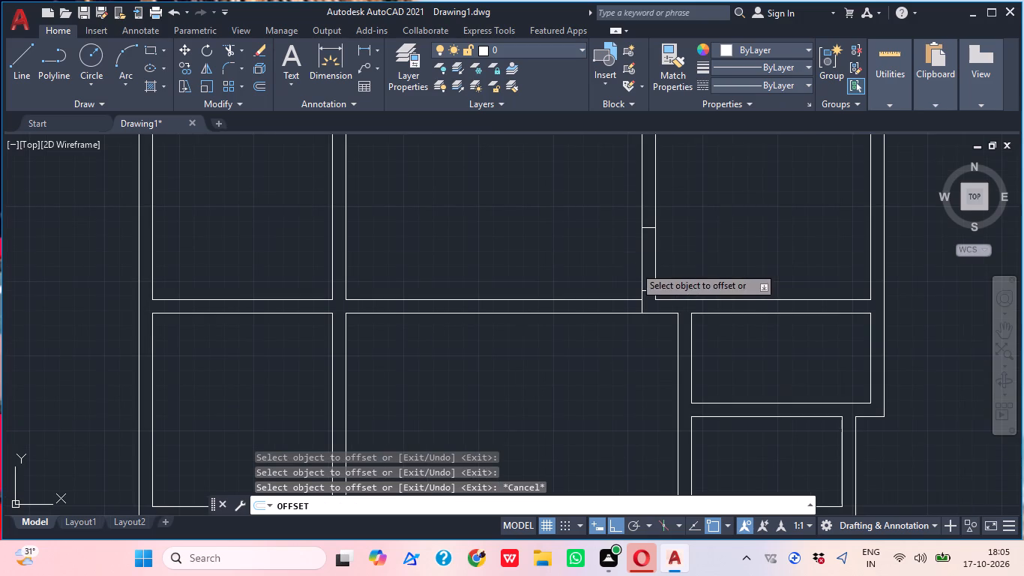
# Trim both west wall lines between the two jamb lines to open this room's doorway.
pyautogui.write('TR')
pyautogui.press('space')
pyautogui.click(634, 266)
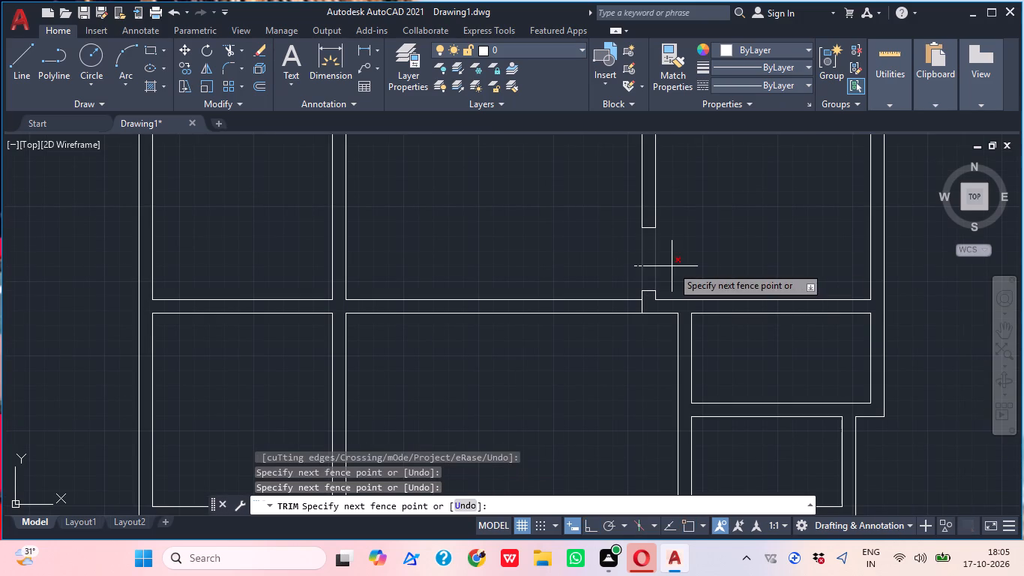
pyautogui.click(672, 266)
pyautogui.press('`')
pyautogui.press('Escape')
pyautogui.press('Escape')
pyautogui.press('Escape')
pyautogui.press('Escape')
pyautogui.press('Escape')
pyautogui.press('Escape')
pyautogui.press('Escape')
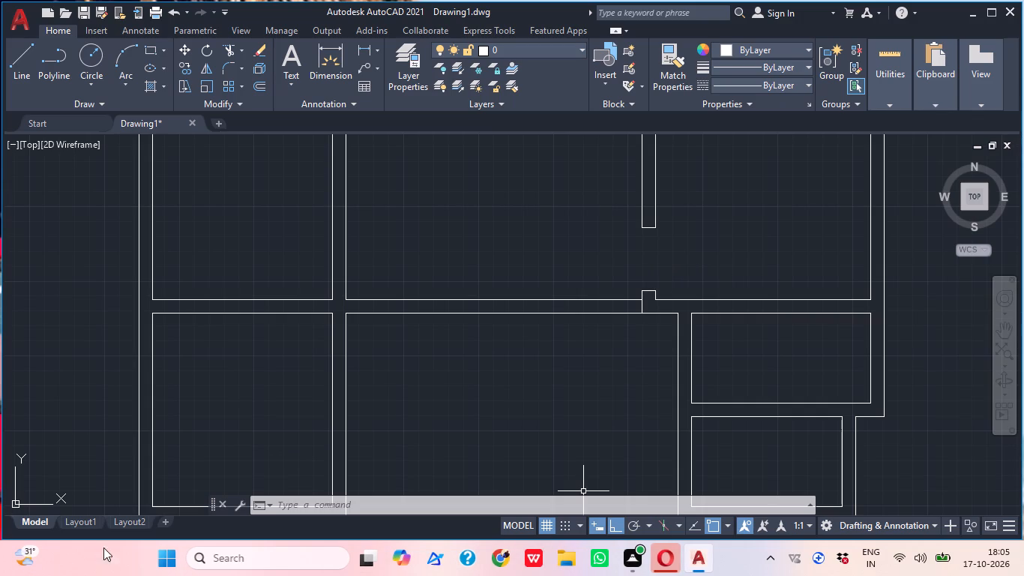
# Trim the leftover short line crossing the wall junction just below the new doorway's lower jamb.
pyautogui.moveTo(124, 537); pyautogui.dragTo(120, 575, button='middle')
pyautogui.scroll(1, 330, 381)
pyautogui.moveTo(627, 319); pyautogui.dragTo(337, 334, button='middle')
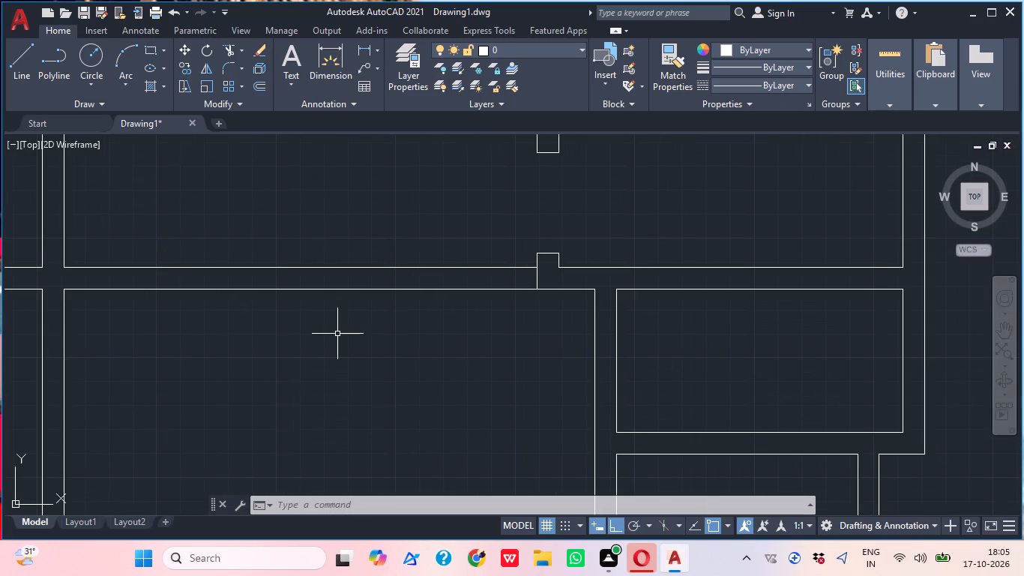
pyautogui.write('TR')
pyautogui.press('space')
pyautogui.scroll(2, 439, 259)
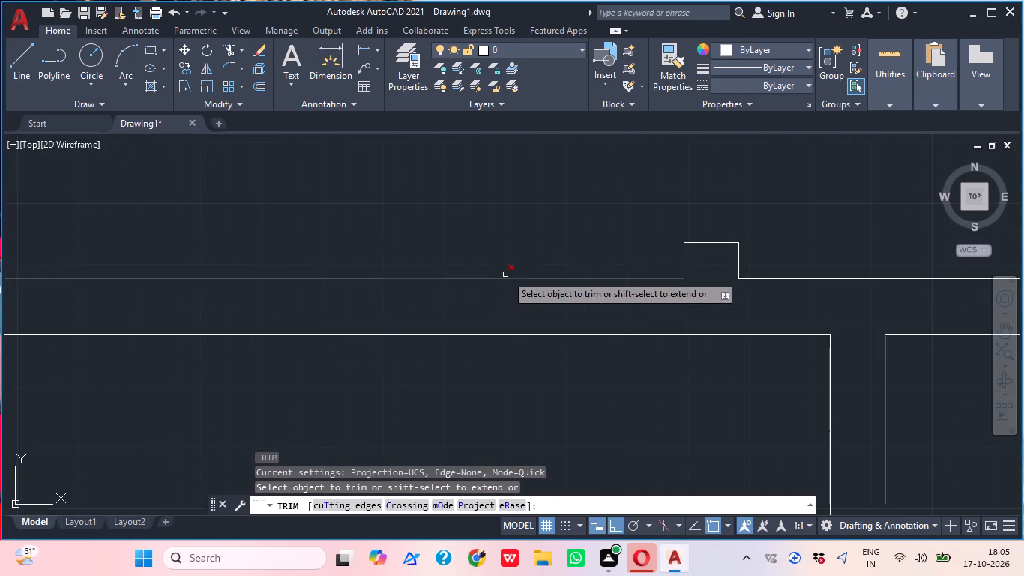
pyautogui.click(658, 294)
pyautogui.click(711, 294)
pyautogui.press('Escape')
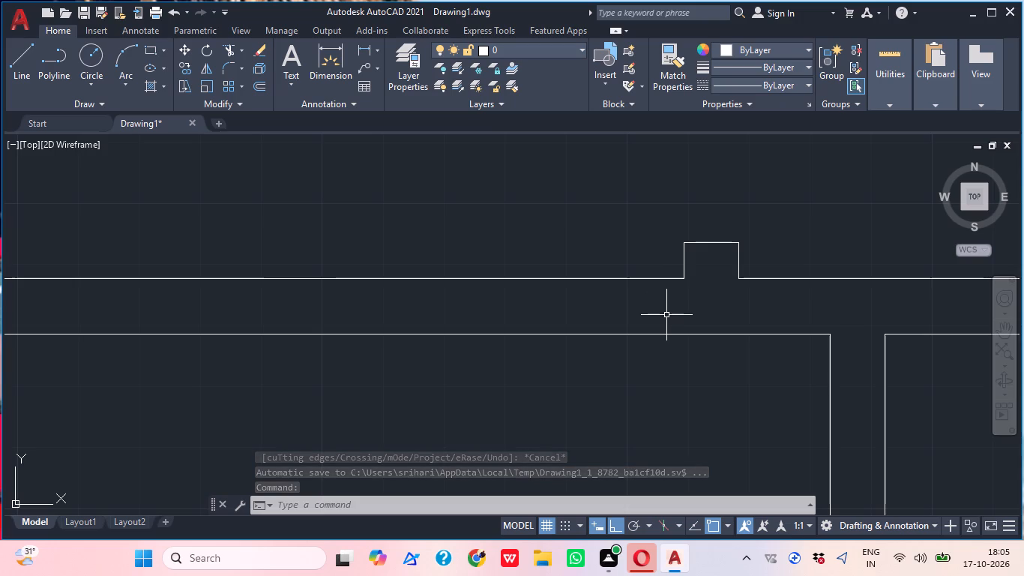
# Draw a door jamb line across the west wall of the next small east room southward, tracked 6" north of its inner lower-west corner.
pyautogui.scroll(-3, 765, 314)
pyautogui.moveTo(791, 347); pyautogui.dragTo(496, 367, button='middle')
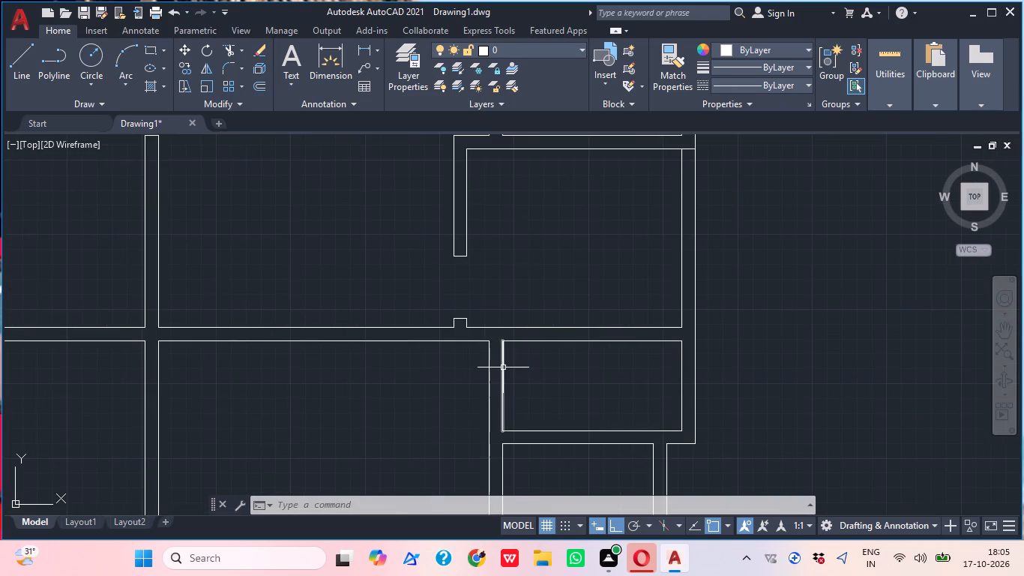
pyautogui.scroll(-1, 546, 356)
pyautogui.moveTo(546, 358); pyautogui.dragTo(550, 334, button='middle')
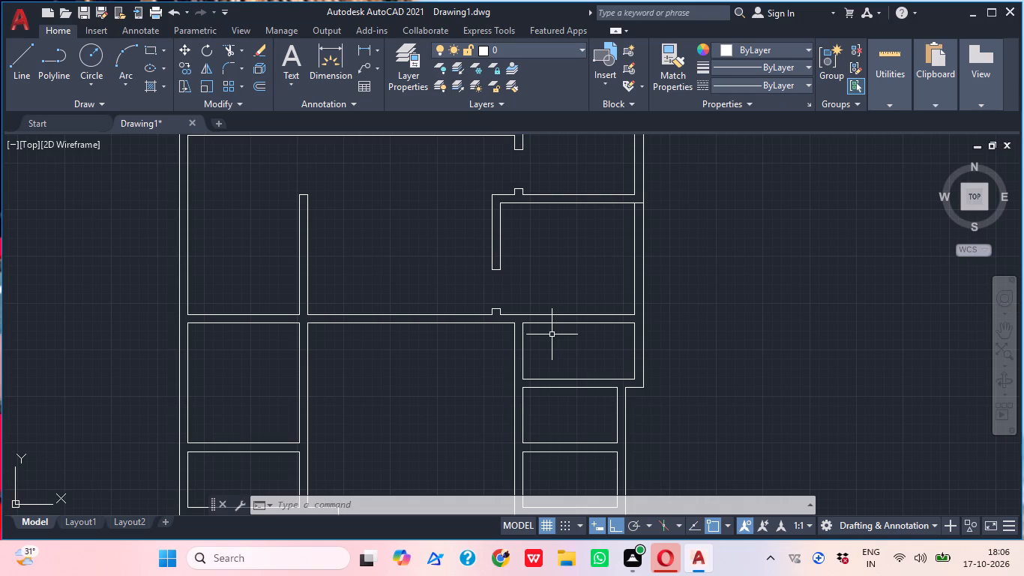
pyautogui.moveTo(600, 360); pyautogui.dragTo(666, 303, button='middle')
pyautogui.moveTo(594, 389); pyautogui.dragTo(624, 377, button='middle')
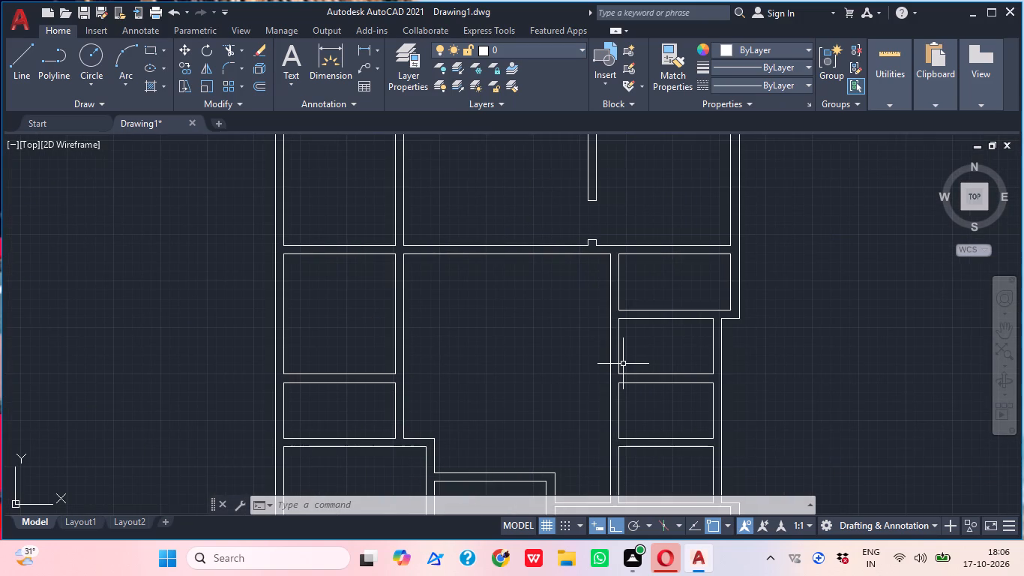
pyautogui.scroll(2, 628, 323)
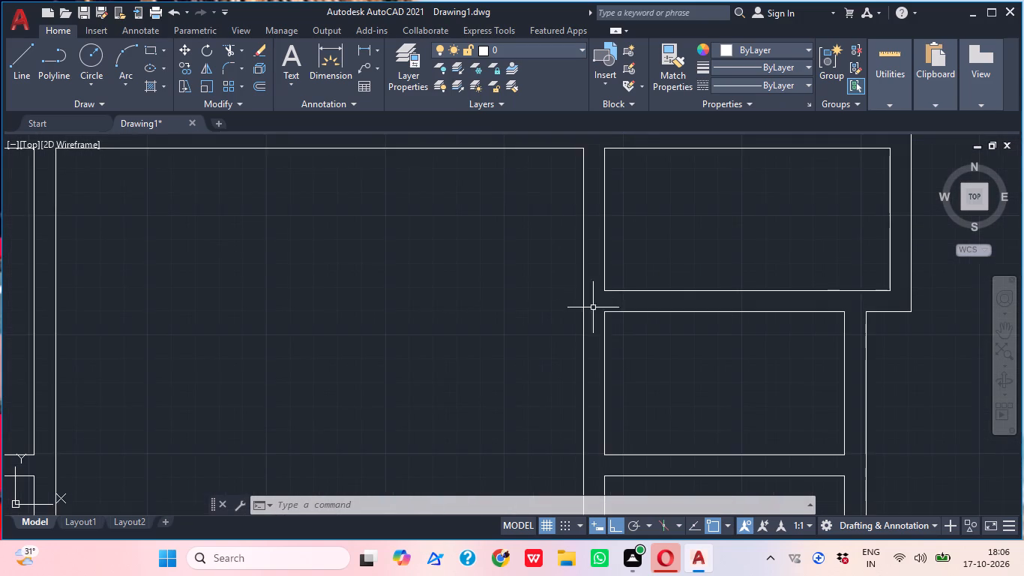
pyautogui.scroll(2, 585, 300)
pyautogui.moveTo(585, 301); pyautogui.dragTo(606, 380, button='middle')
pyautogui.write('L TK')
pyautogui.press('space')
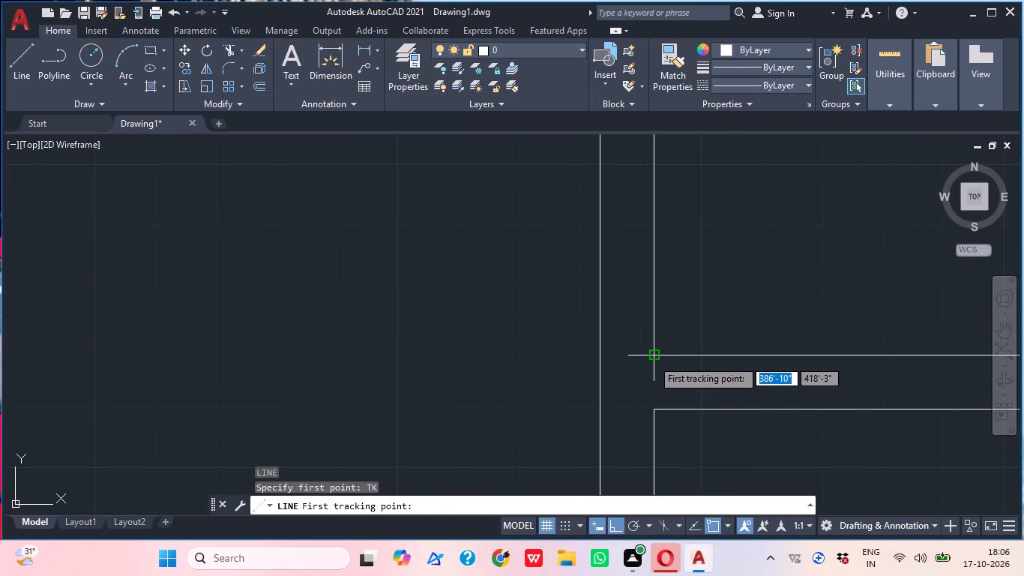
pyautogui.click(652, 358)
pyautogui.press('6')
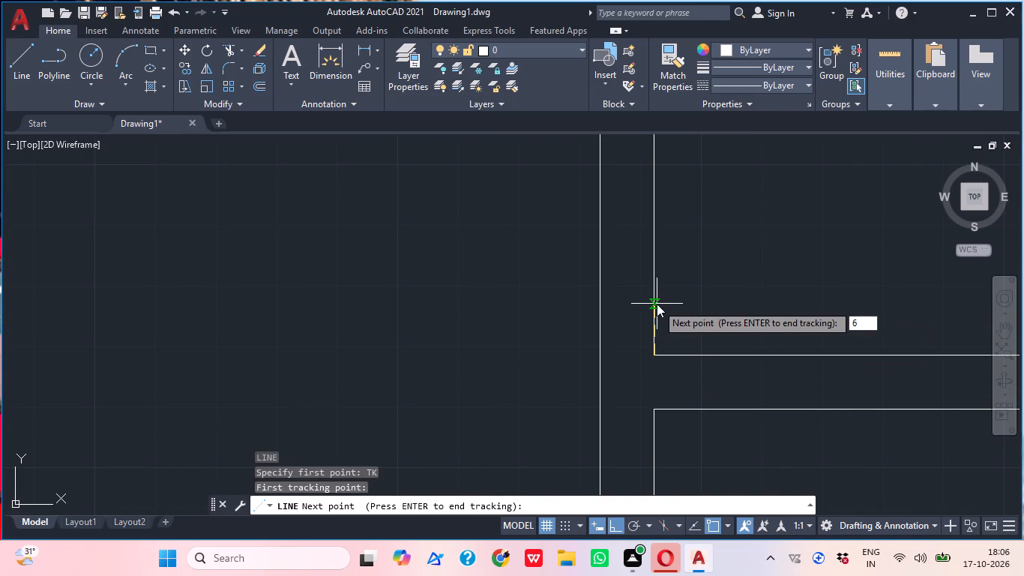
pyautogui.hotkey('shift', '"')
pyautogui.press('Return')
pyautogui.press('Return')
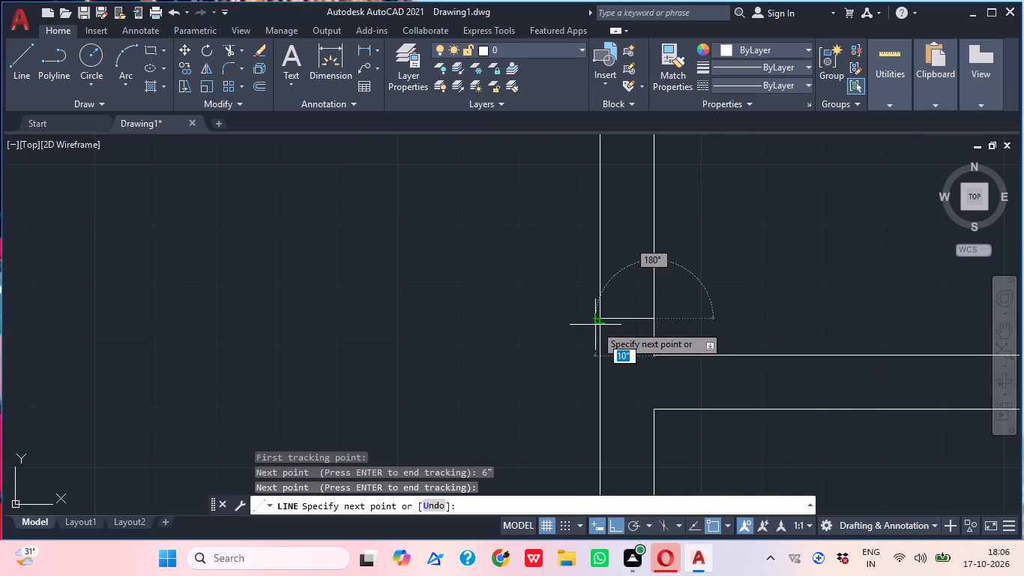
pyautogui.click(600, 319)
pyautogui.press('Escape')
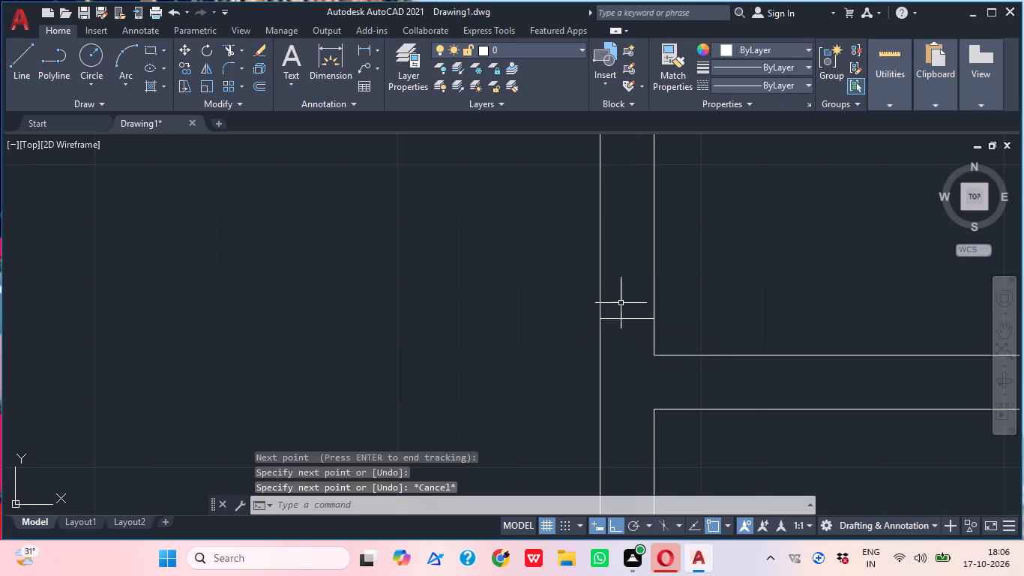
# Offset the small room's jamb line 2'6" north to mark the other side of its door opening.
pyautogui.moveTo(622, 304); pyautogui.dragTo(647, 321, button='middle')
pyautogui.scroll(-1, 645, 321)
pyautogui.write('O')
pyautogui.press('space')
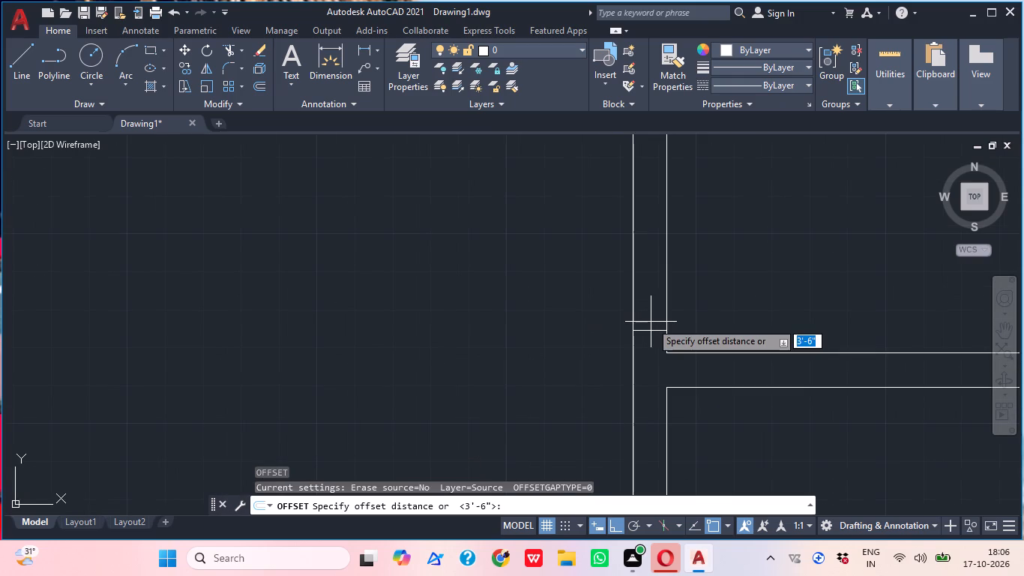
pyautogui.write("2'")
pyautogui.press('6')
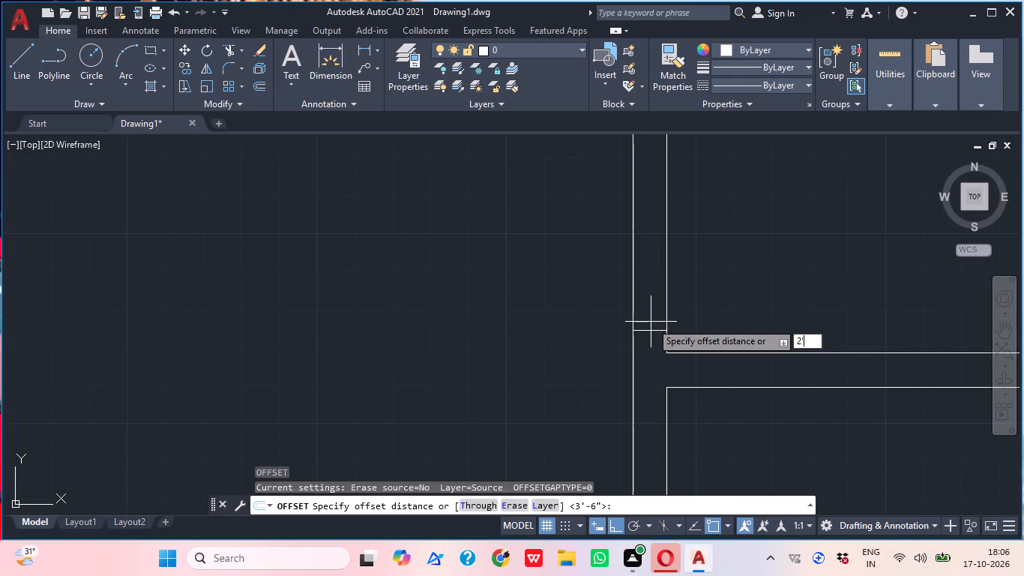
pyautogui.hotkey('shift', '"')
pyautogui.press('Return')
pyautogui.click(651, 332)
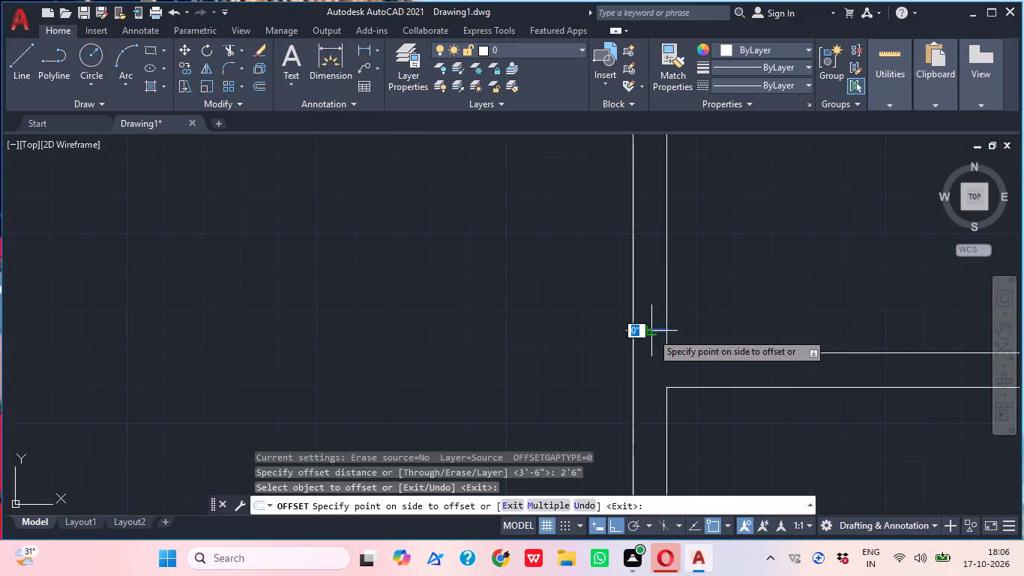
pyautogui.click(642, 285)
pyautogui.press('Escape')
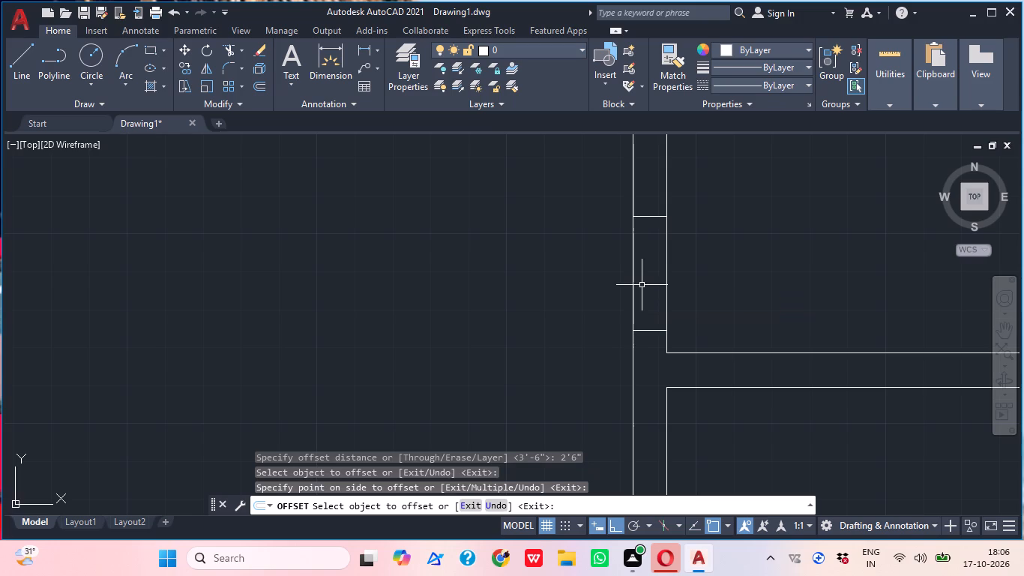
# Trim both wall lines between the small room's two jamb lines to open its doorway.
pyautogui.write('TR')
pyautogui.press('space')
pyautogui.click(681, 281)
pyautogui.click(615, 297)
pyautogui.press('Escape')
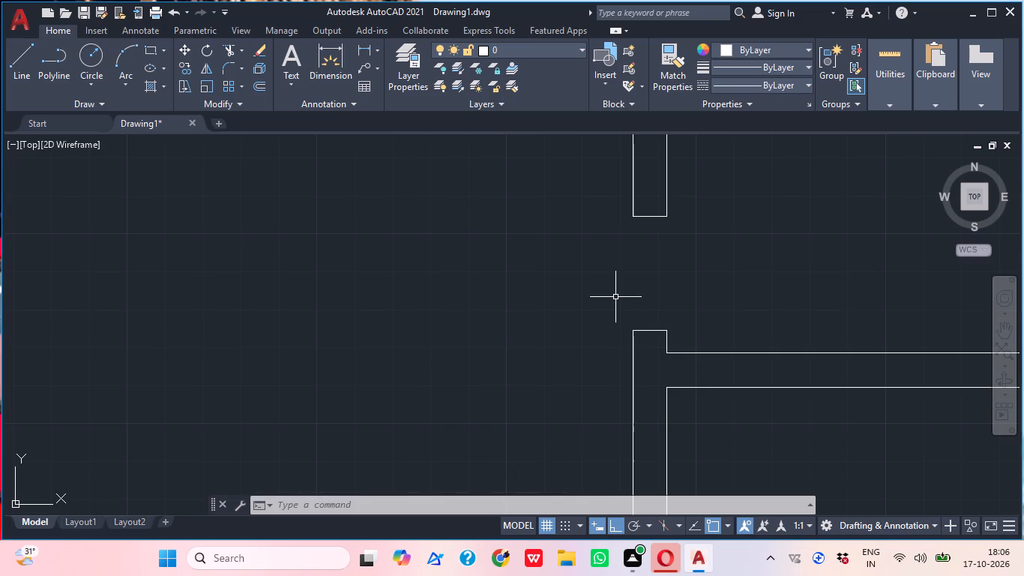
# Draw a door jamb line across the west wall of the next small east room southward, tracked 6" north of its inner lower-west corner.
pyautogui.scroll(-1, 615, 297)
pyautogui.moveTo(627, 337); pyautogui.dragTo(636, 281, button='middle')
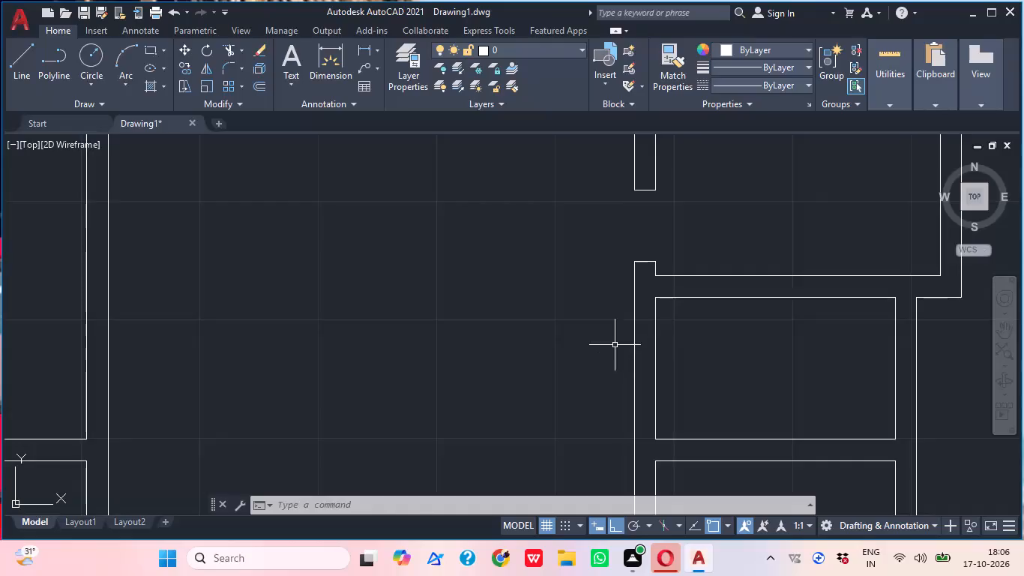
pyautogui.moveTo(603, 334); pyautogui.dragTo(593, 319, button='middle')
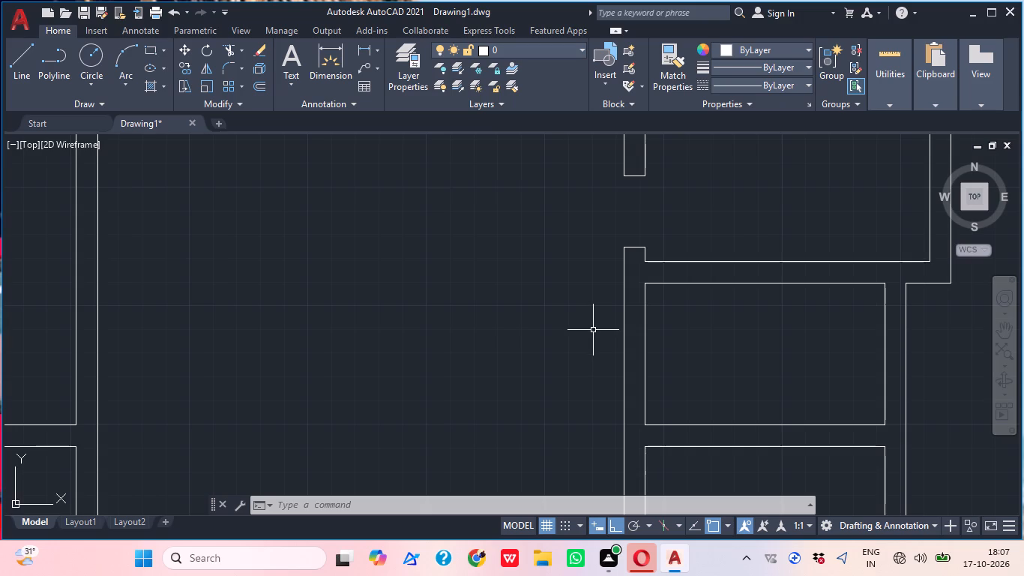
pyautogui.scroll(-3, 610, 337)
pyautogui.moveTo(640, 379); pyautogui.dragTo(638, 272, button='middle')
pyautogui.scroll(1, 642, 266)
pyautogui.moveTo(644, 266); pyautogui.dragTo(658, 289, button='middle')
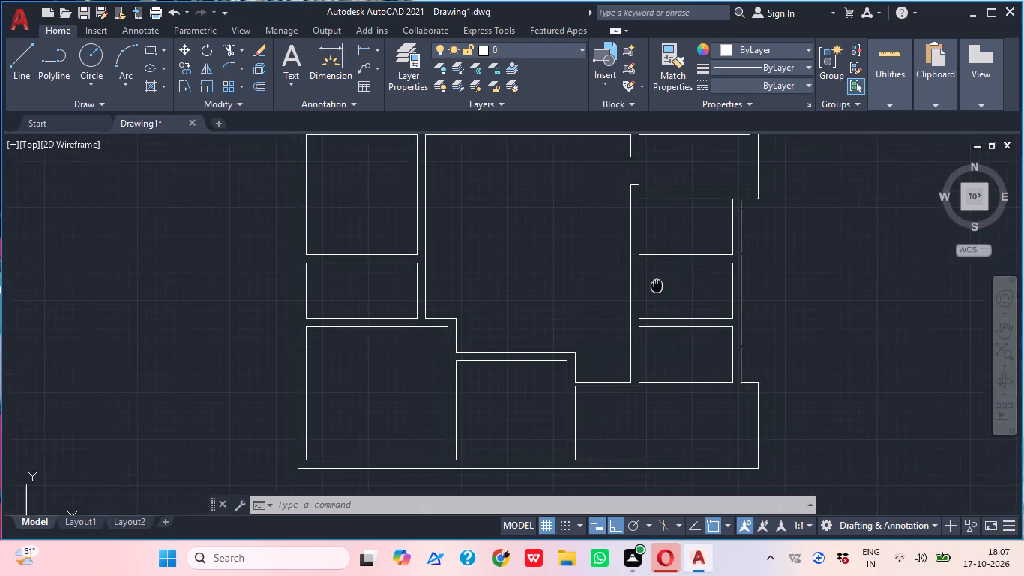
pyautogui.moveTo(658, 289); pyautogui.dragTo(663, 301, button='middle')
pyautogui.write('L TK')
pyautogui.press('space')
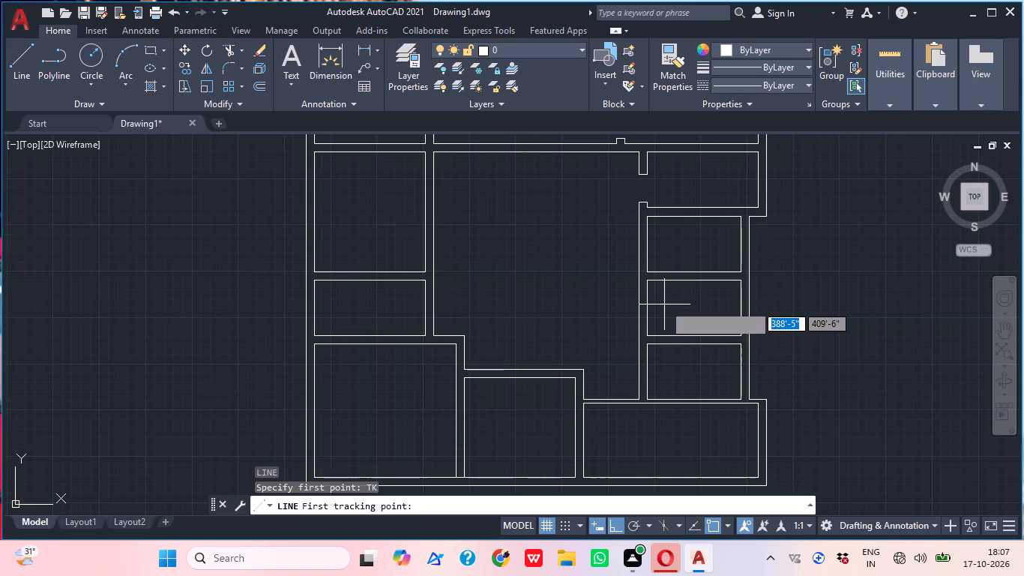
pyautogui.moveTo(656, 323); pyautogui.dragTo(651, 332, button='middle')
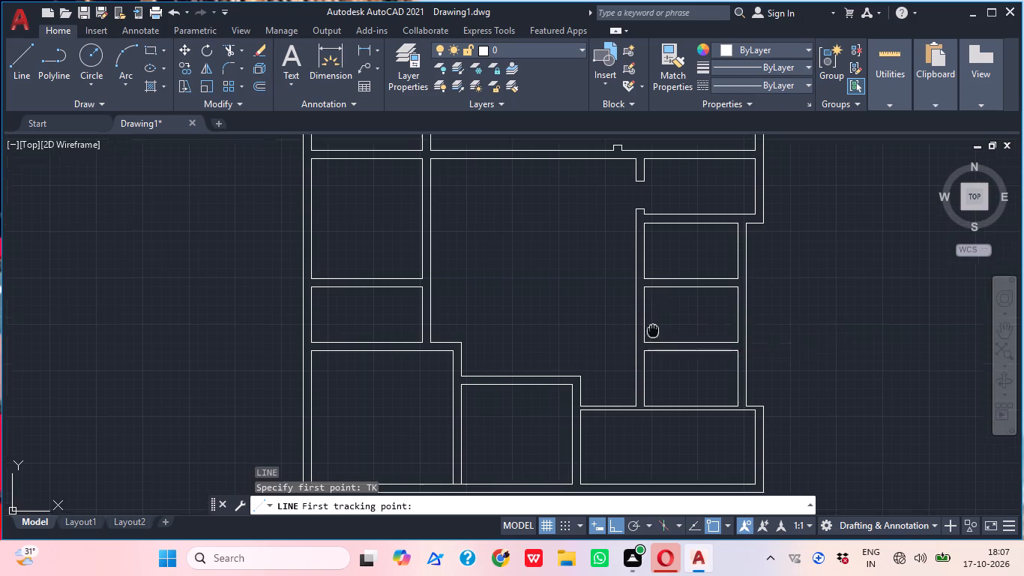
pyautogui.moveTo(651, 332); pyautogui.dragTo(645, 379, button='middle')
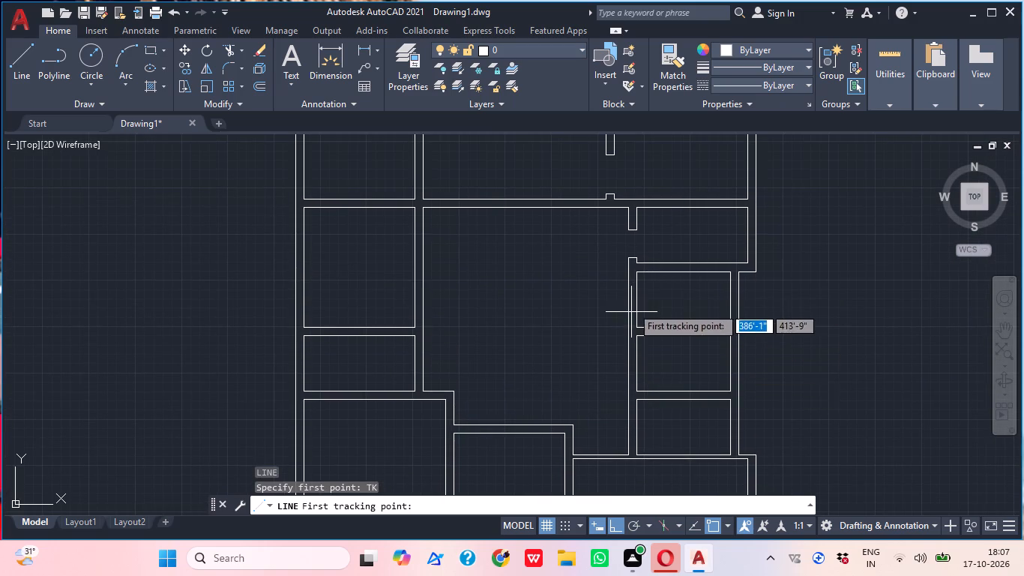
pyautogui.scroll(5, 635, 254)
pyautogui.scroll(-4, 644, 262)
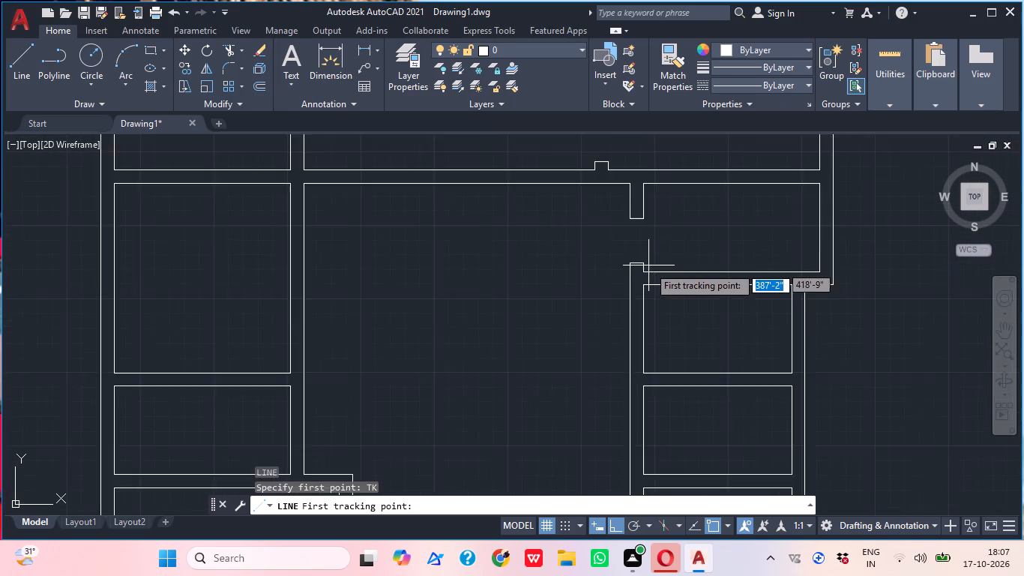
pyautogui.scroll(-1, 653, 273)
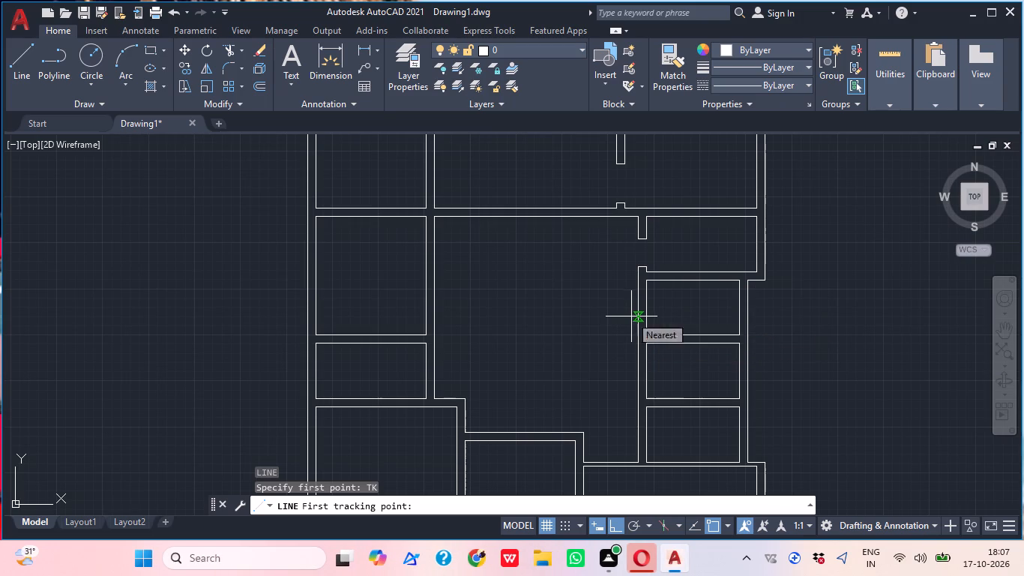
pyautogui.scroll(3, 646, 328)
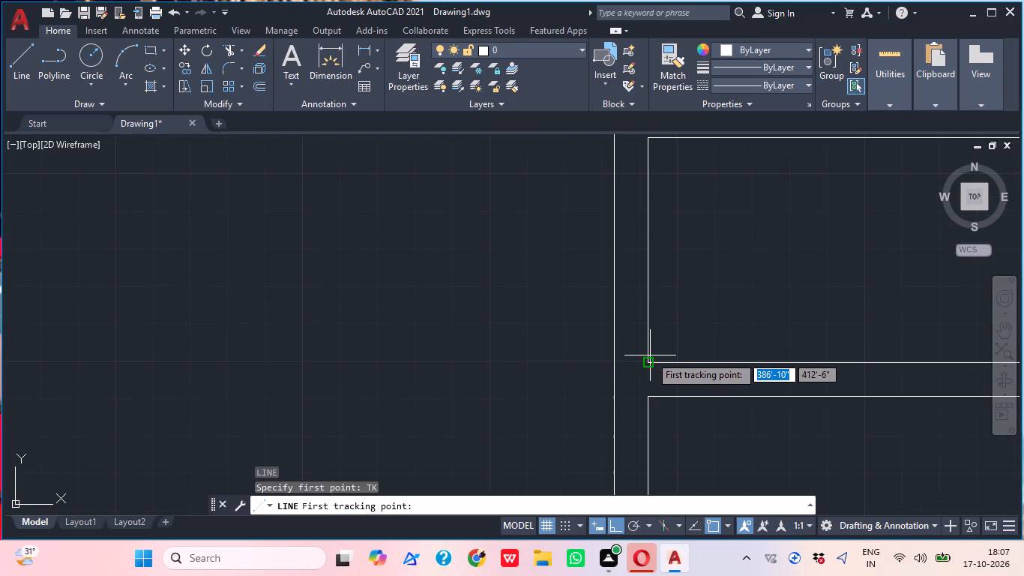
pyautogui.click(648, 361)
pyautogui.press('6')
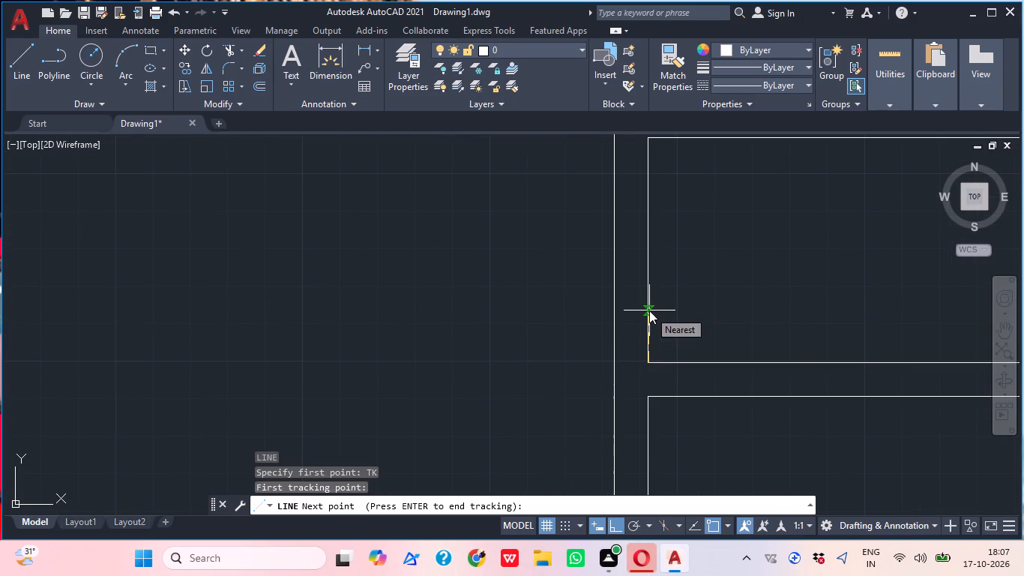
pyautogui.hotkey('shift', '"')
pyautogui.press('Return')
pyautogui.press('Return')
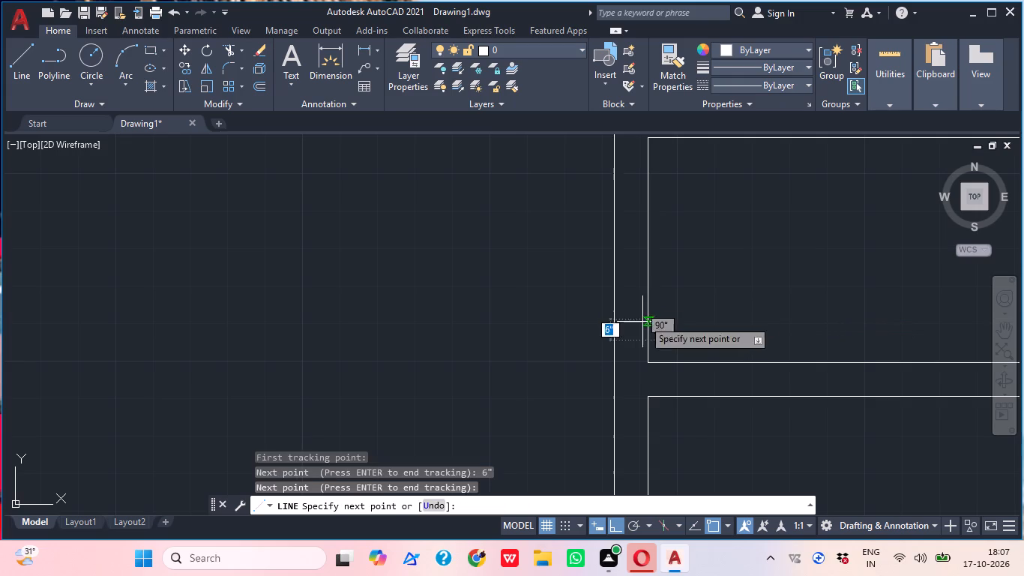
pyautogui.click(611, 338)
pyautogui.press('Escape')
# Offset the new jamb line 2'6" north to mark the other side of this room's door opening.
pyautogui.write('O')
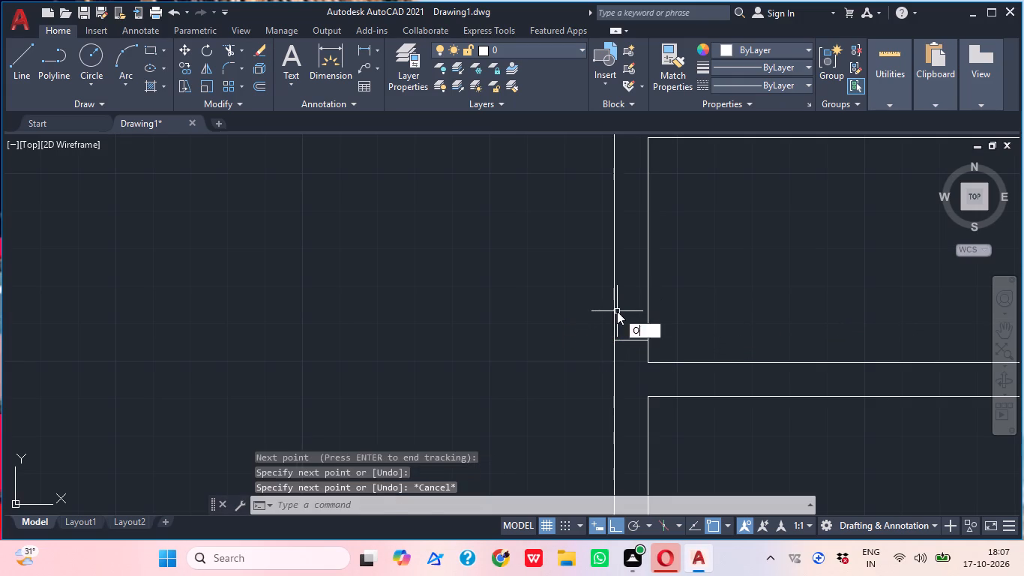
pyautogui.press('space')
pyautogui.press('space')
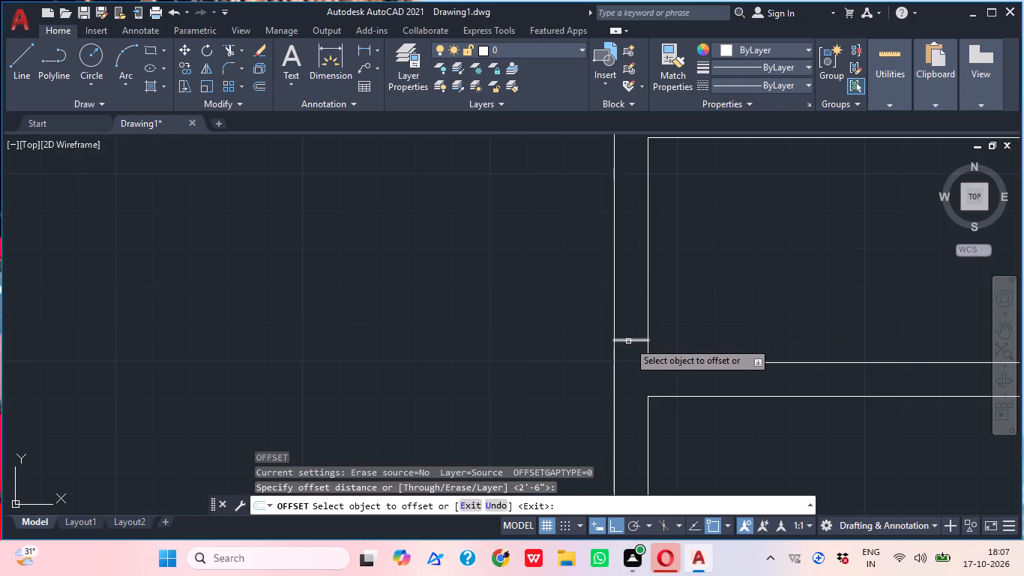
pyautogui.click(628, 341)
pyautogui.click(645, 259)
pyautogui.moveTo(657, 274); pyautogui.dragTo(710, 295, button='middle')
pyautogui.press('Escape')
# Trim both west wall lines between the two new jamb lines to open the room's doorway.
pyautogui.write('TR')
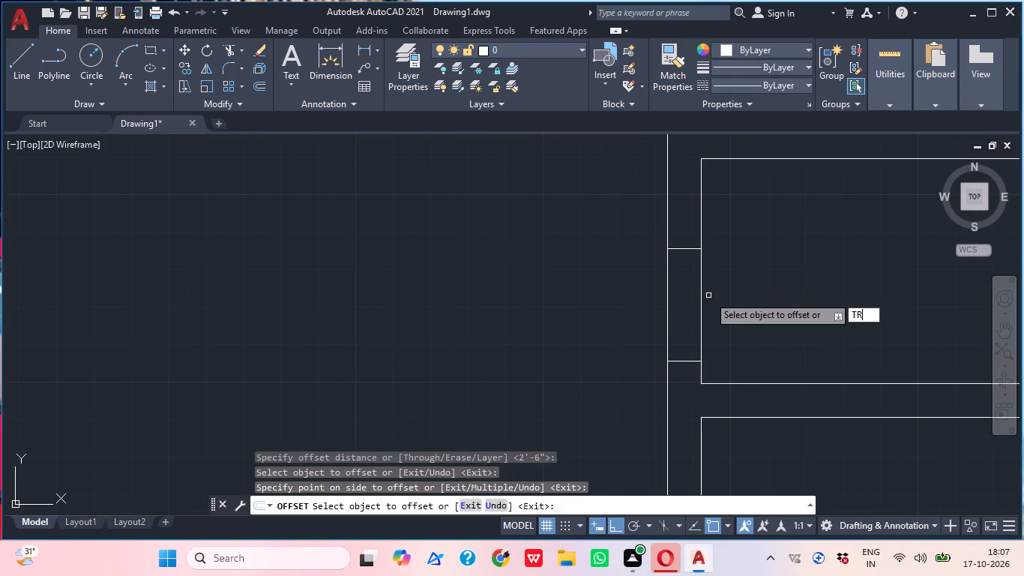
pyautogui.press('space')
pyautogui.moveTo(705, 295); pyautogui.dragTo(659, 307)
pyautogui.click(635, 307)
pyautogui.click(715, 300)
pyautogui.click(645, 304)
pyautogui.press('Escape')
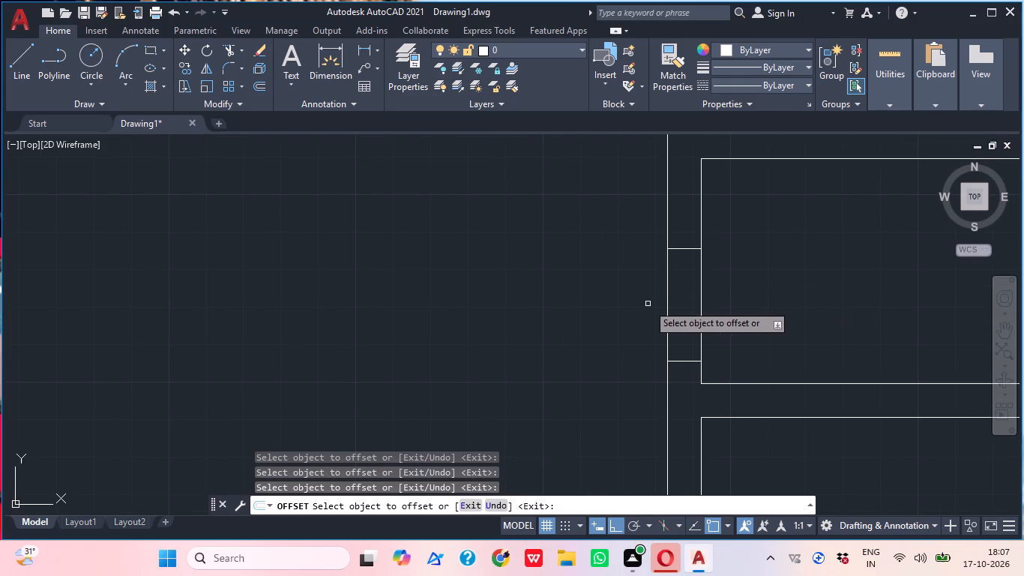
pyautogui.write('TR')
pyautogui.press('space')
pyautogui.click(724, 300)
pyautogui.click(648, 310)
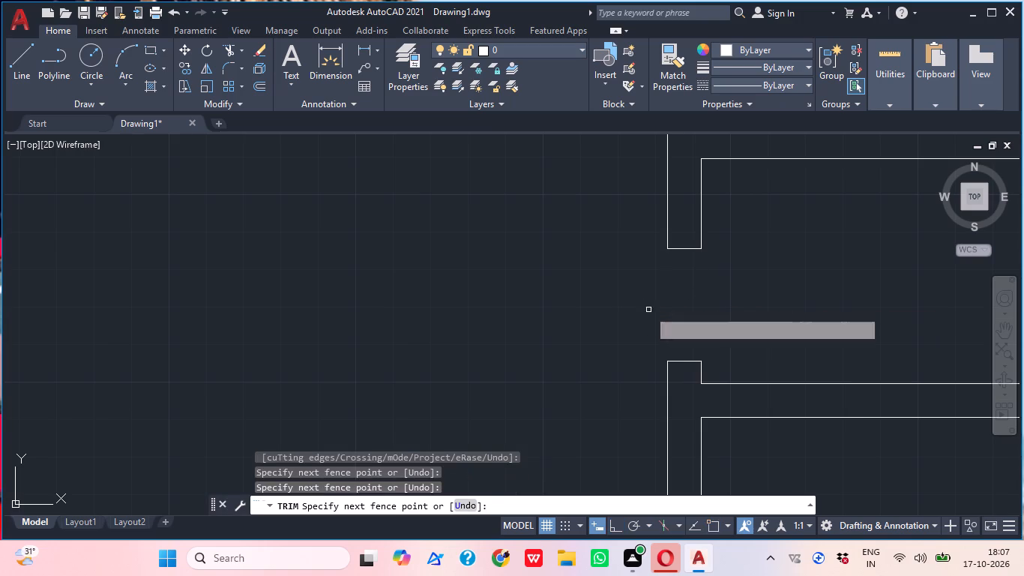
pyautogui.press('Escape')
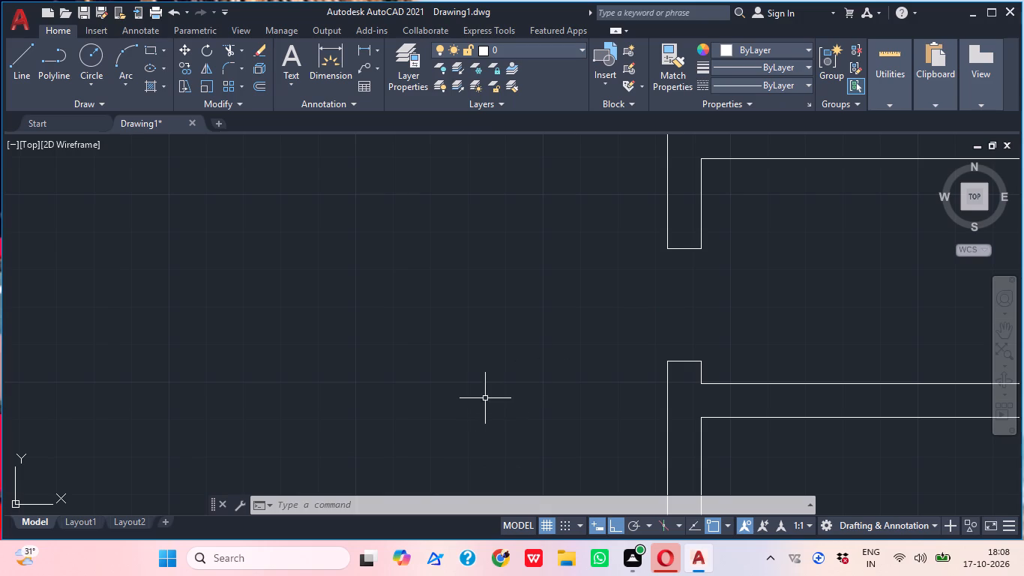
# Draw a jamb line across the west wall of the middle small room directly south, tracked 6" north of its inner lower-west corner.
pyautogui.moveTo(478, 398); pyautogui.dragTo(508, 389, button='middle')
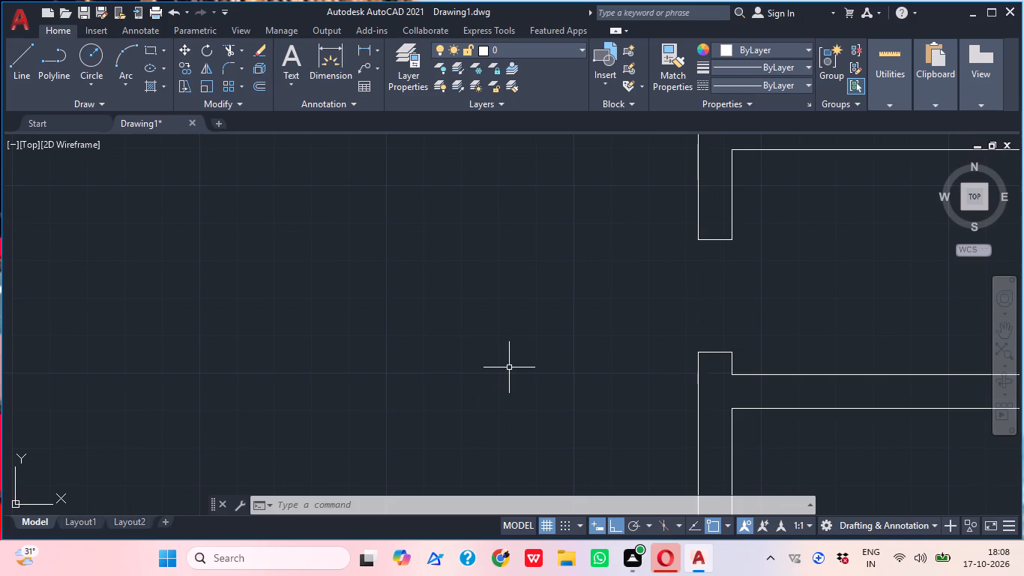
pyautogui.scroll(-2, 511, 361)
pyautogui.moveTo(526, 361); pyautogui.dragTo(513, 300, button='middle')
pyautogui.moveTo(532, 366); pyautogui.dragTo(534, 332, button='middle')
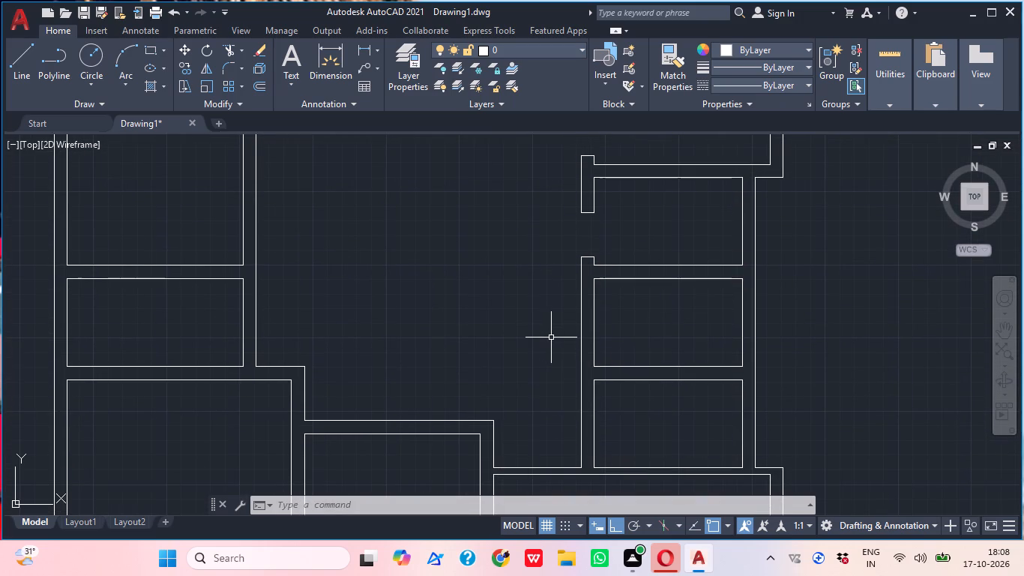
pyautogui.write('L TK')
pyautogui.press('space')
pyautogui.scroll(1, 604, 358)
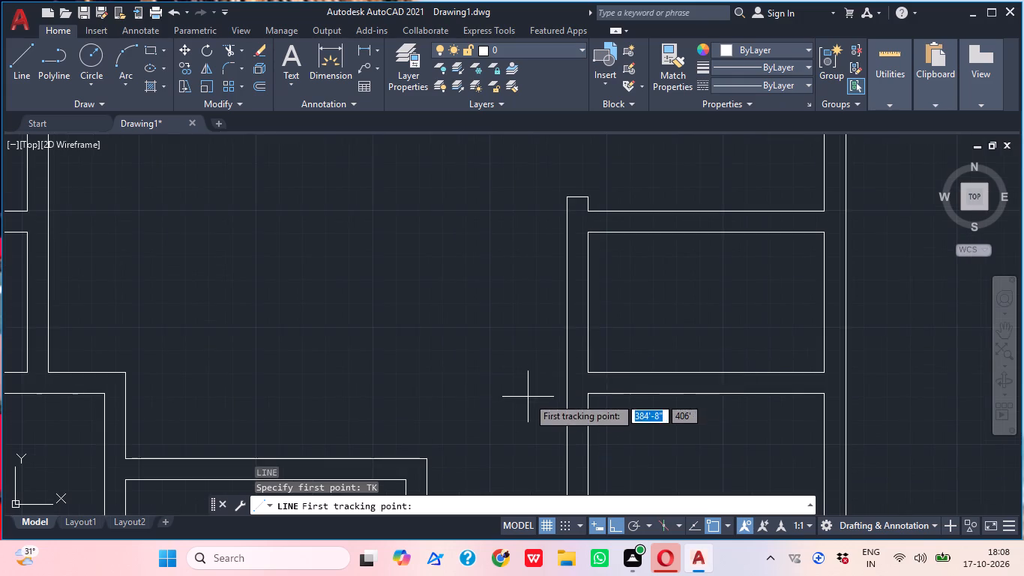
pyautogui.scroll(1, 528, 397)
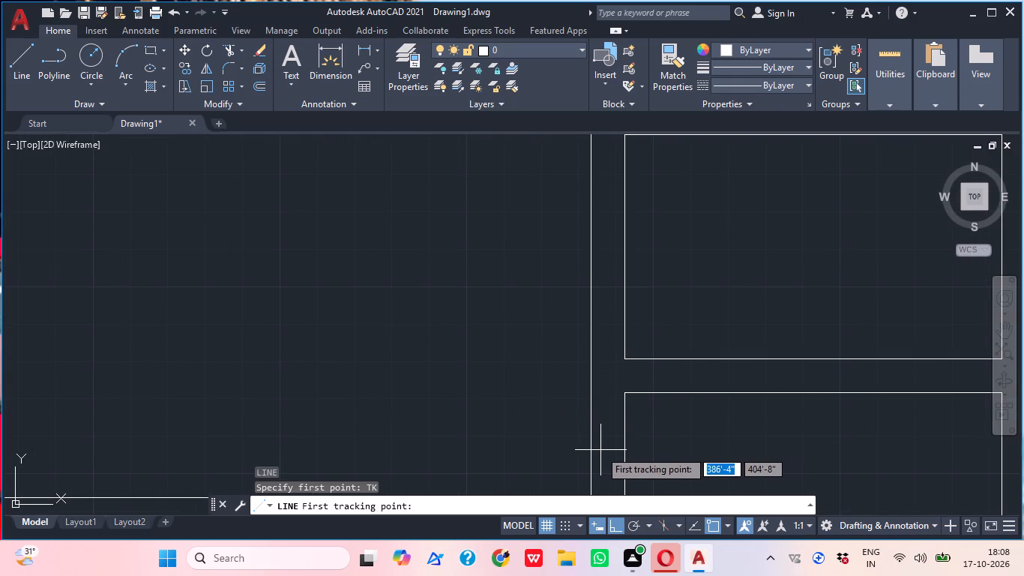
pyautogui.scroll(2, 630, 367)
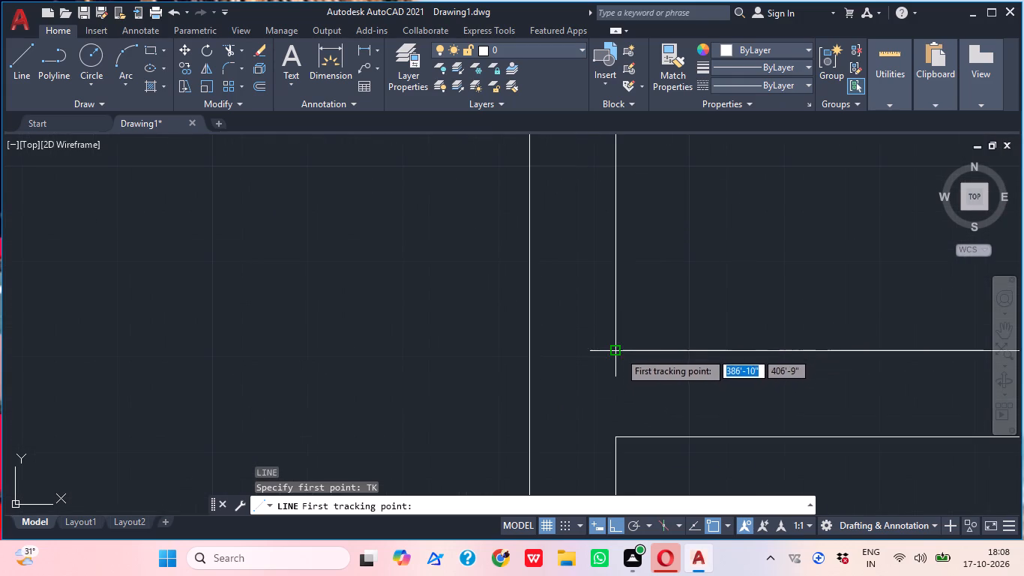
pyautogui.click(616, 356)
pyautogui.press('6')
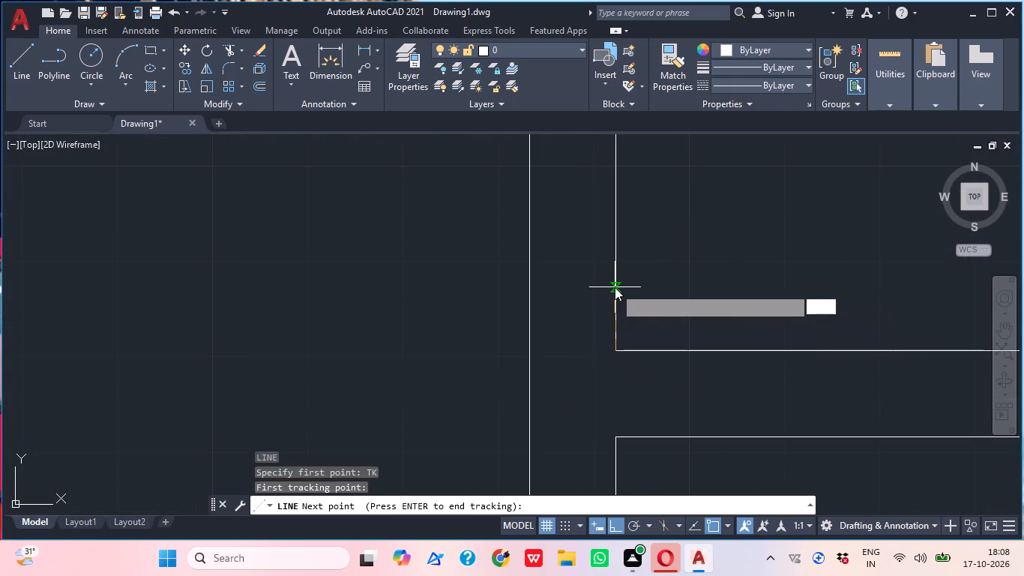
pyautogui.hotkey('shift', '"')
pyautogui.press('Return')
pyautogui.press('Return')
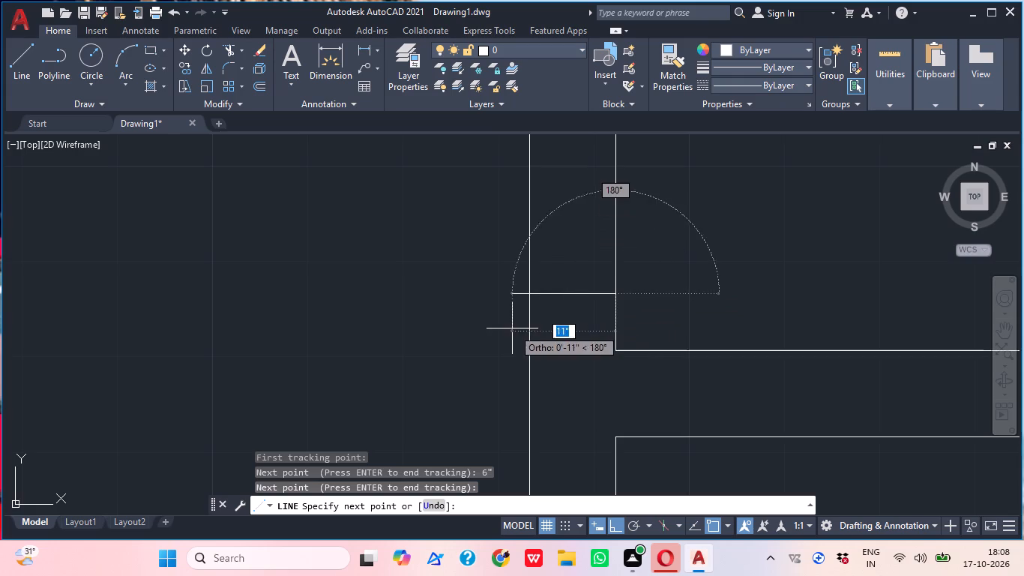
pyautogui.click(528, 298)
pyautogui.moveTo(535, 288); pyautogui.dragTo(610, 303, button='middle')
pyautogui.press('Escape')
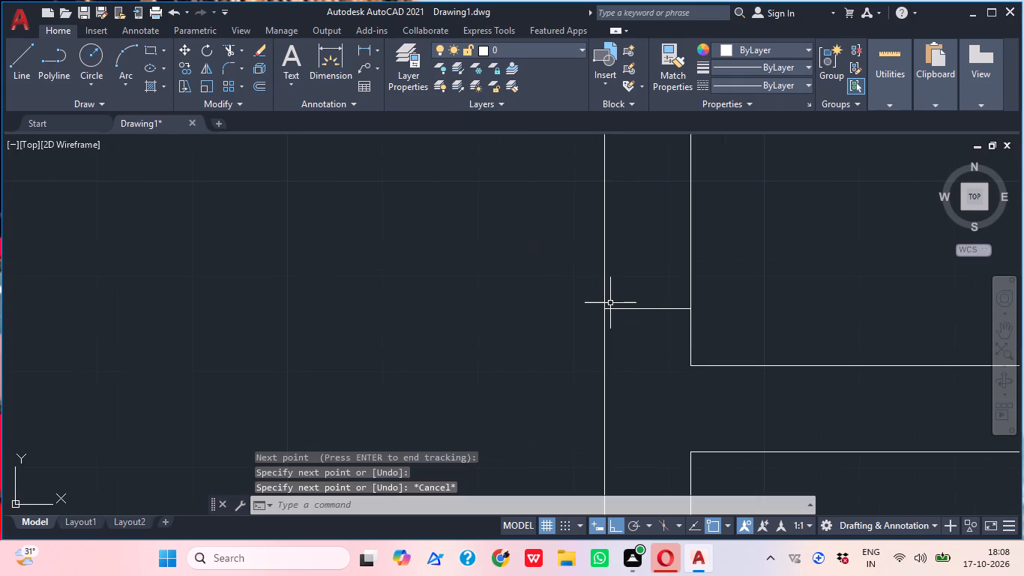
pyautogui.press('i')
pyautogui.press('Escape')
# Offset the middle small room's jamb line 2'6" north to mark the far side of its door opening.
pyautogui.write('O')
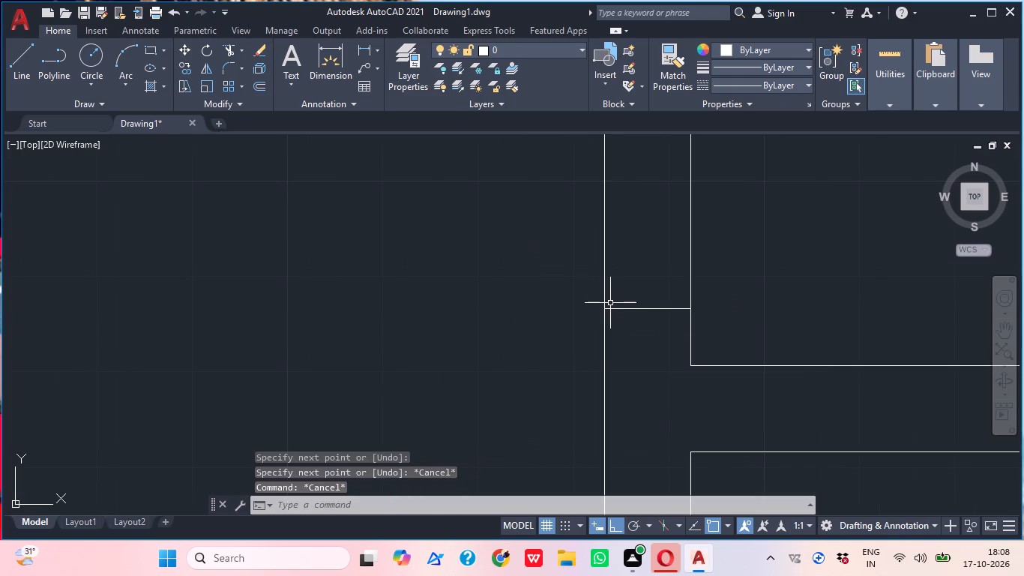
pyautogui.press('space')
pyautogui.press('space')
pyautogui.click(624, 310)
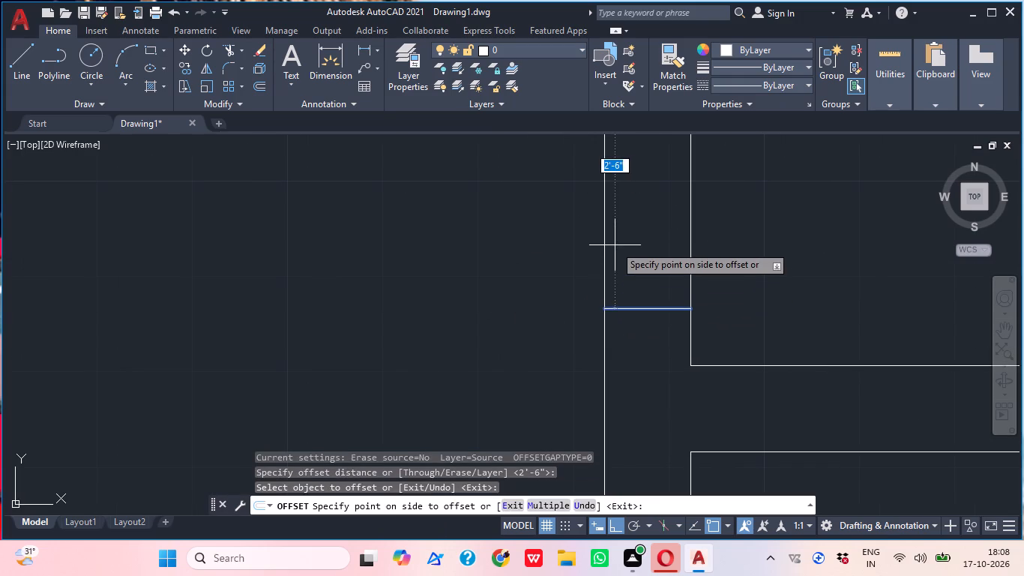
pyautogui.click(615, 245)
pyautogui.scroll(-2, 633, 251)
pyautogui.moveTo(638, 255); pyautogui.dragTo(666, 275, button='middle')
pyautogui.press('Escape')
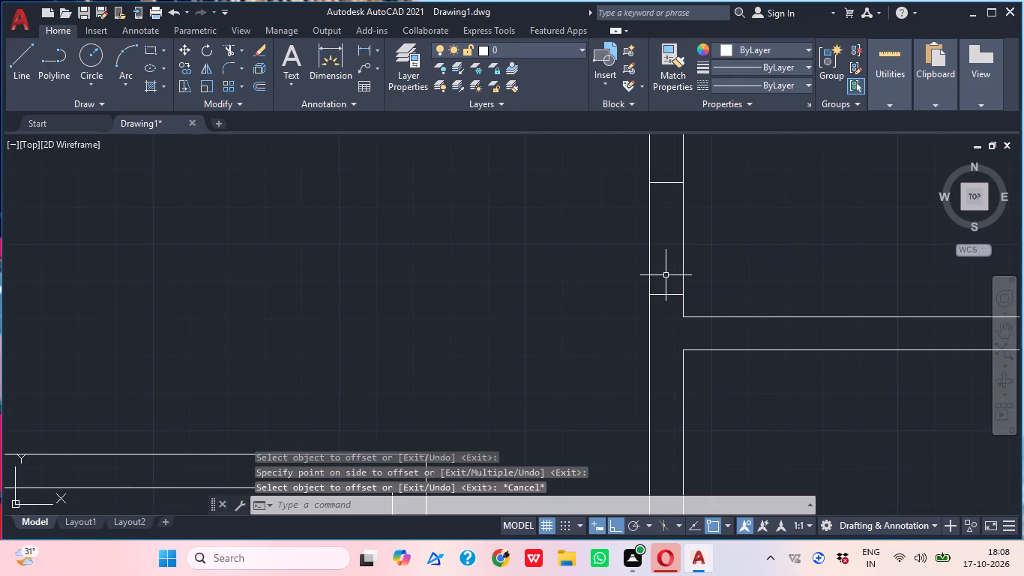
# Trim both wall lines between the middle small room's two jamb lines to open its doorway.
pyautogui.write('TR')
pyautogui.press('space')
pyautogui.click(696, 257)
pyautogui.click(597, 276)
pyautogui.press('Escape')
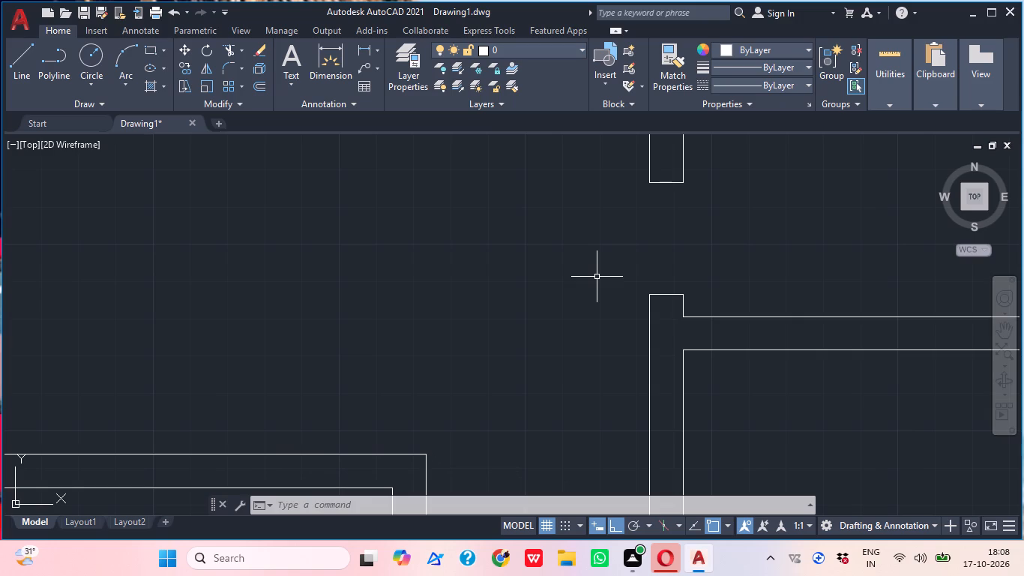
# Draw a 6" line north along the west wall from the inner lower-west corner of the southernmost small east room.
pyautogui.scroll(-2, 481, 407)
pyautogui.moveTo(487, 412); pyautogui.dragTo(433, 293, button='middle')
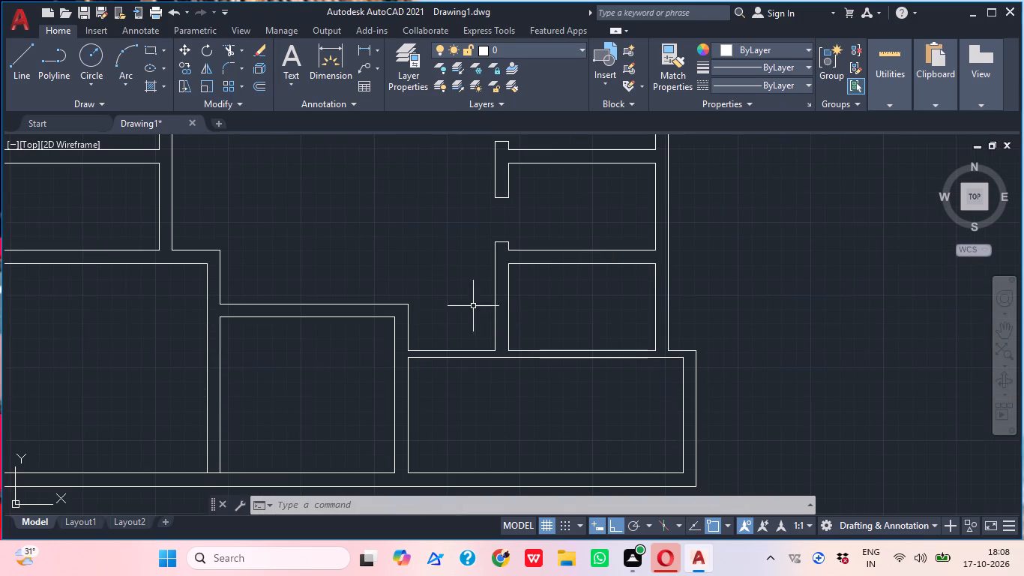
pyautogui.moveTo(522, 319); pyautogui.dragTo(530, 275, button='middle')
pyautogui.scroll(1, 525, 306)
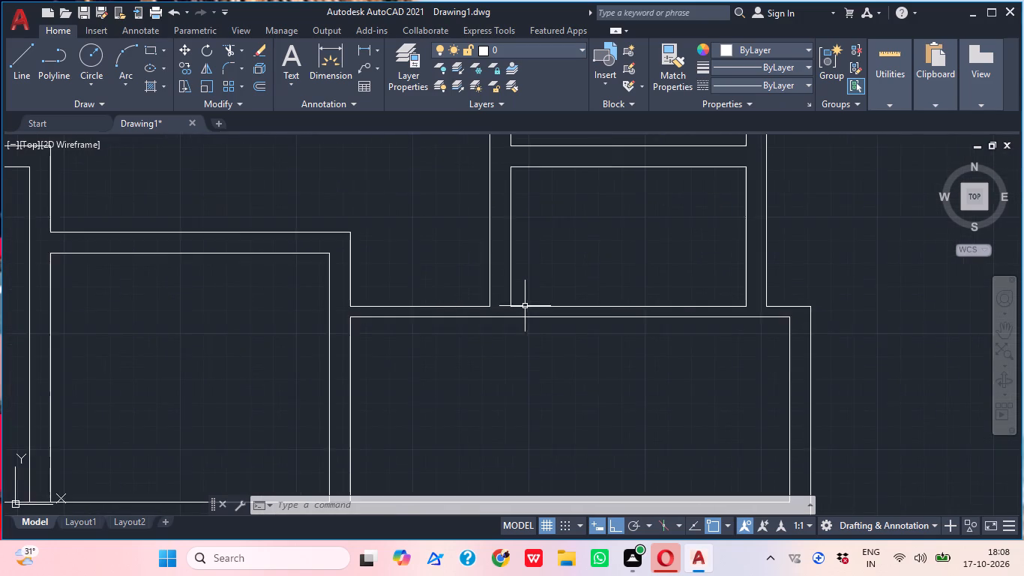
pyautogui.moveTo(525, 312); pyautogui.dragTo(537, 331, button='middle')
pyautogui.write('L')
pyautogui.press('space')
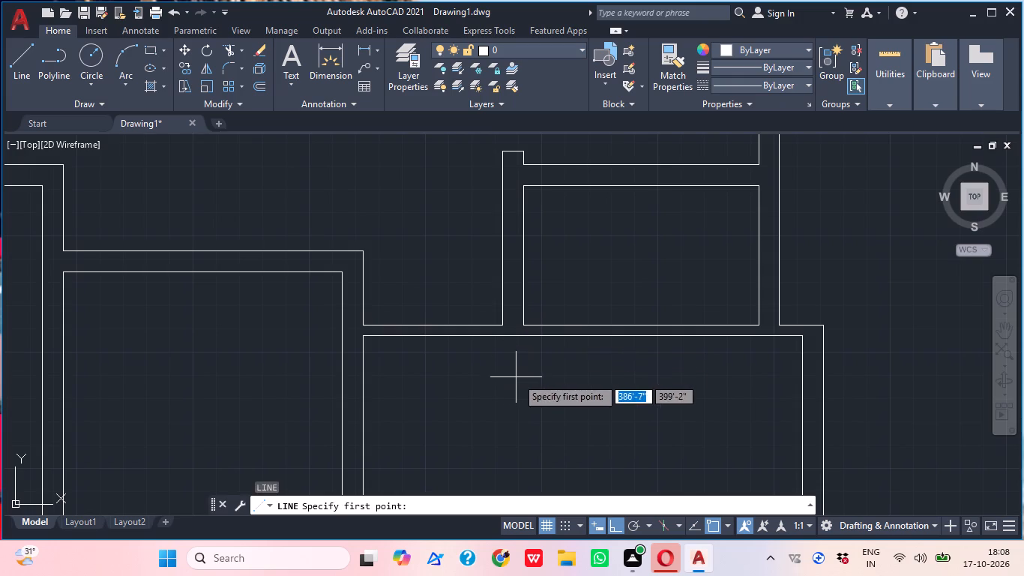
pyautogui.scroll(2, 533, 325)
pyautogui.click(512, 334)
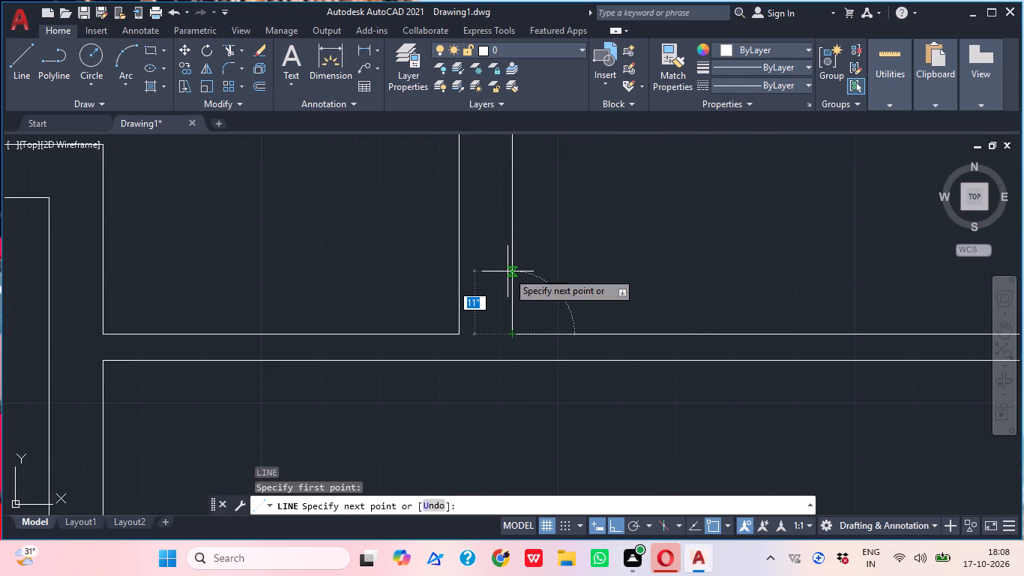
pyautogui.press('6')
pyautogui.hotkey('shift', '"')
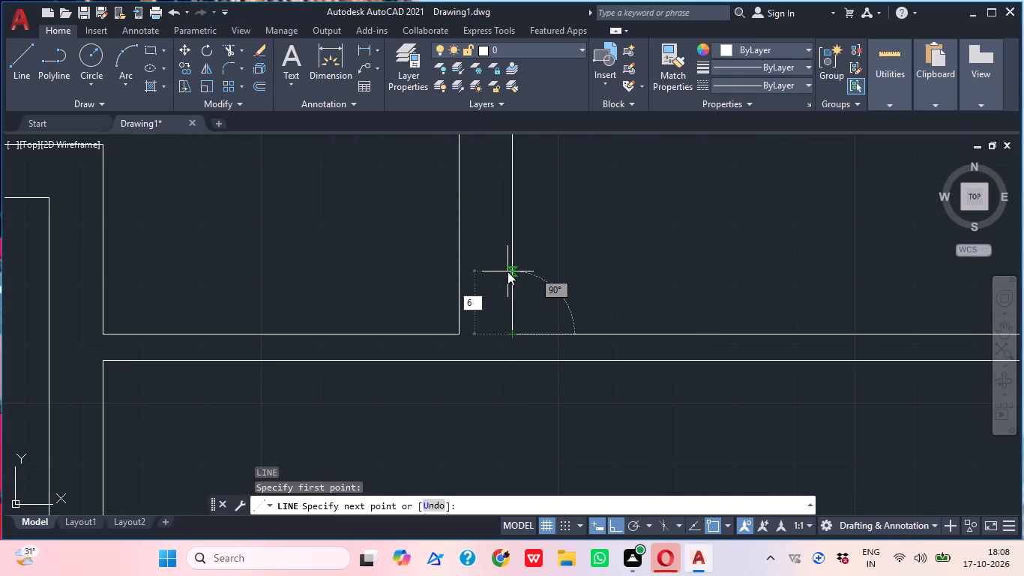
pyautogui.press('Return')
pyautogui.press('Return')
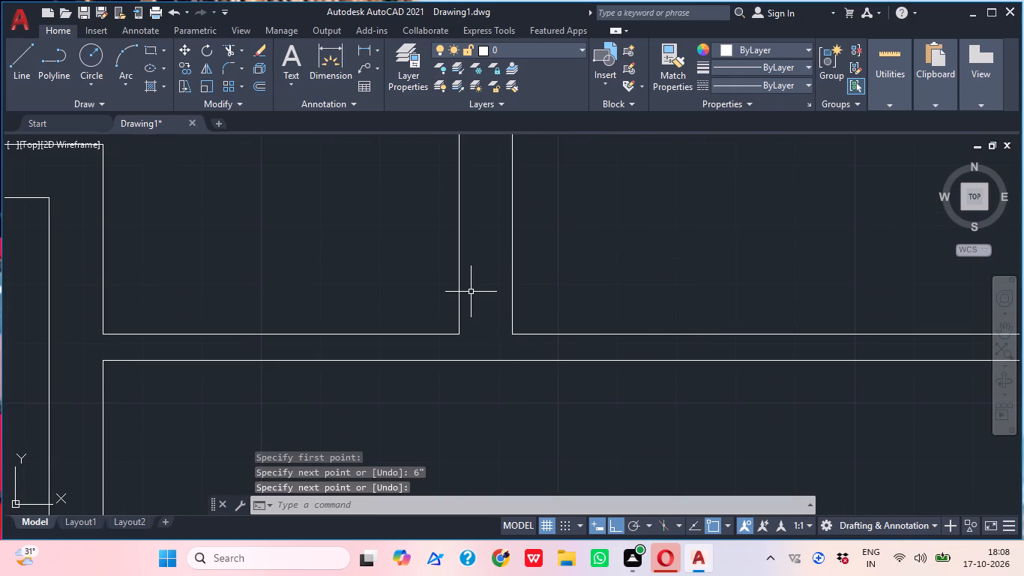
# Undo the 6" line just drawn along the west wall of the southernmost small east room.
pyautogui.hotkey('ctrl', 'z')
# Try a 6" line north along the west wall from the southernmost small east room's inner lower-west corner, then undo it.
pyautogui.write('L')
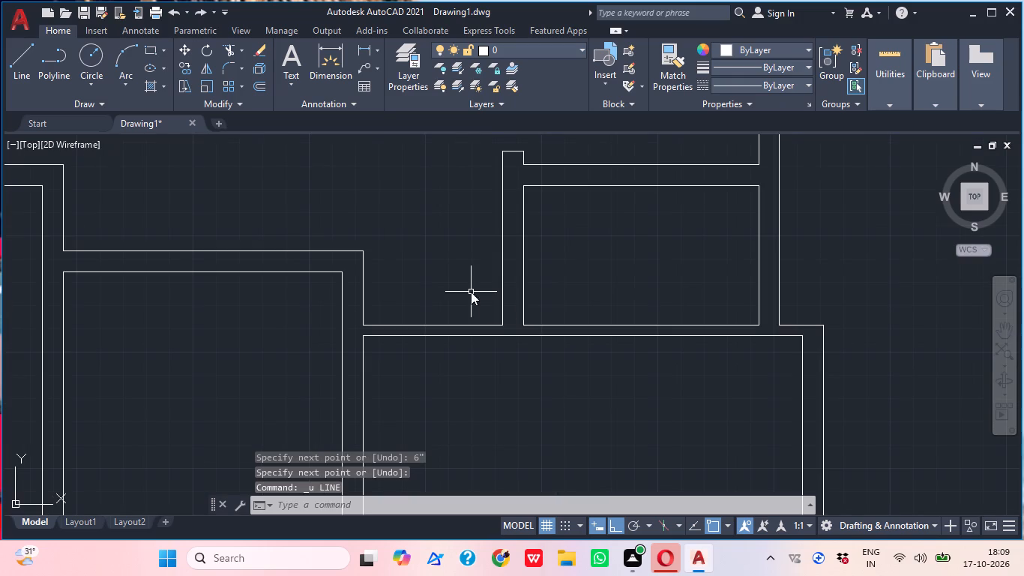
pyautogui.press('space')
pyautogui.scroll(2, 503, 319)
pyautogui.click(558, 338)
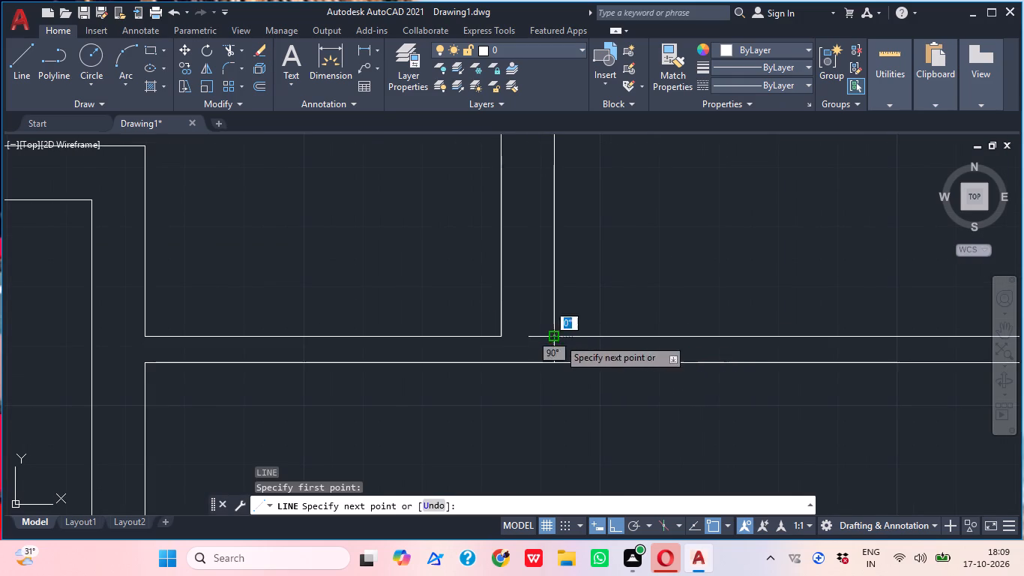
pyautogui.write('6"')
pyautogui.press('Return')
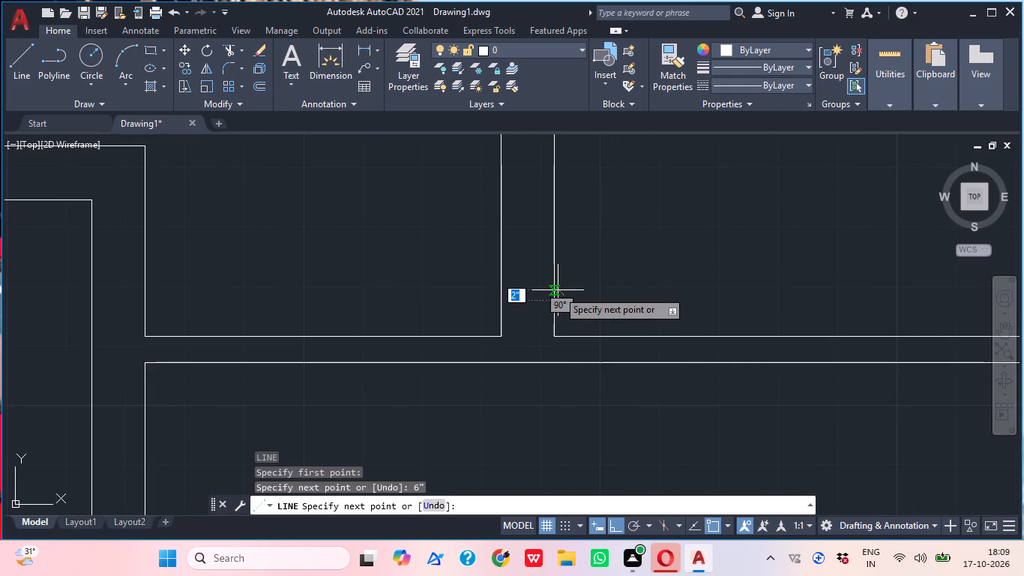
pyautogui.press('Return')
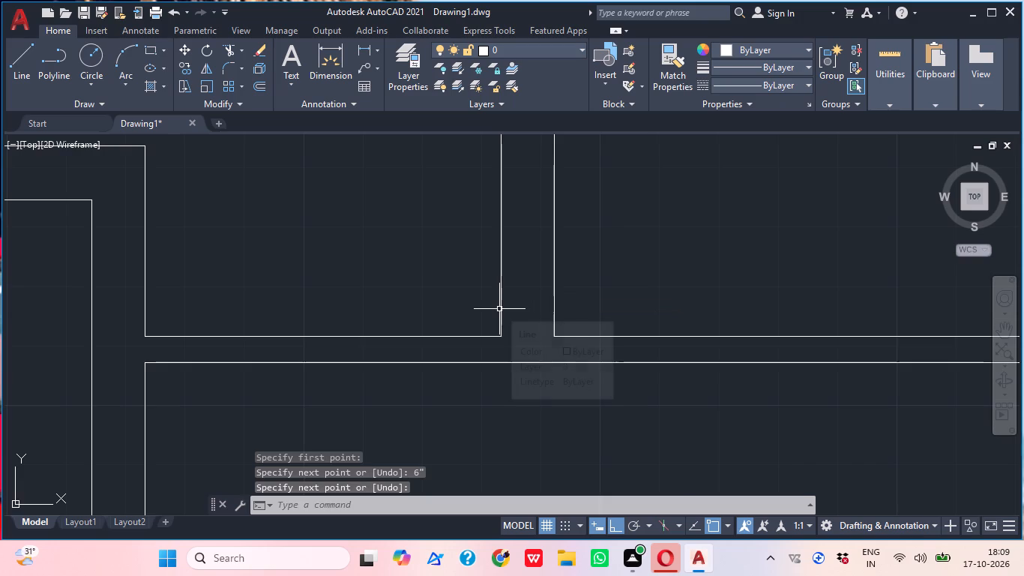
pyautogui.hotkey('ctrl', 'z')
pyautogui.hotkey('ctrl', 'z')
# Draw a jamb line across the southernmost small east room's west wall, tracked 6" north of its inner lower-west corner.
pyautogui.scroll(1, 526, 297)
pyautogui.scroll(-2, 528, 296)
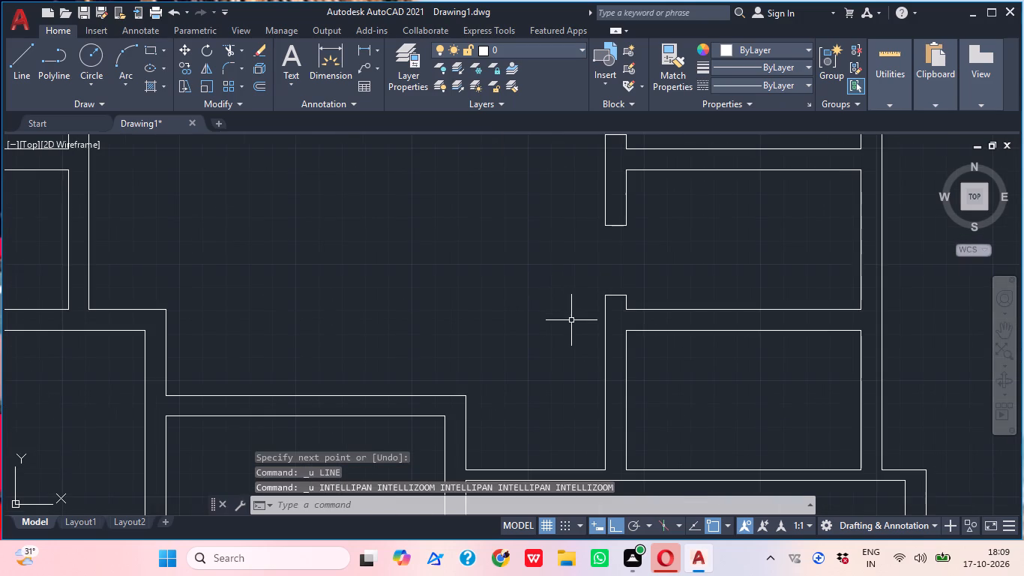
pyautogui.moveTo(598, 351); pyautogui.dragTo(537, 298, button='middle')
pyautogui.moveTo(571, 400); pyautogui.dragTo(534, 337, button='middle')
pyautogui.scroll(2, 525, 388)
pyautogui.moveTo(525, 386); pyautogui.dragTo(547, 396, button='middle')
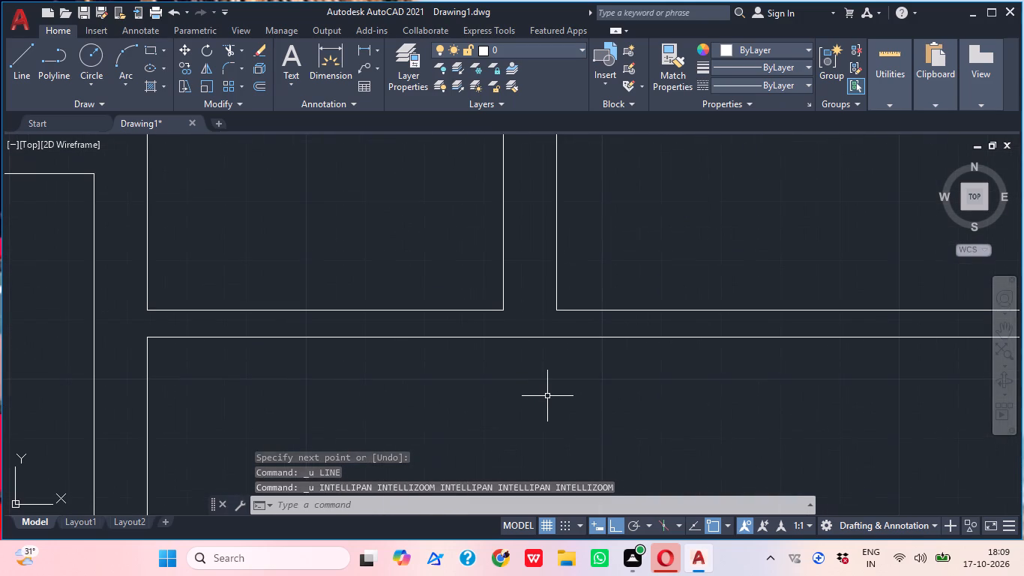
pyautogui.write('L')
pyautogui.press('space')
pyautogui.write('TK')
pyautogui.press('space')
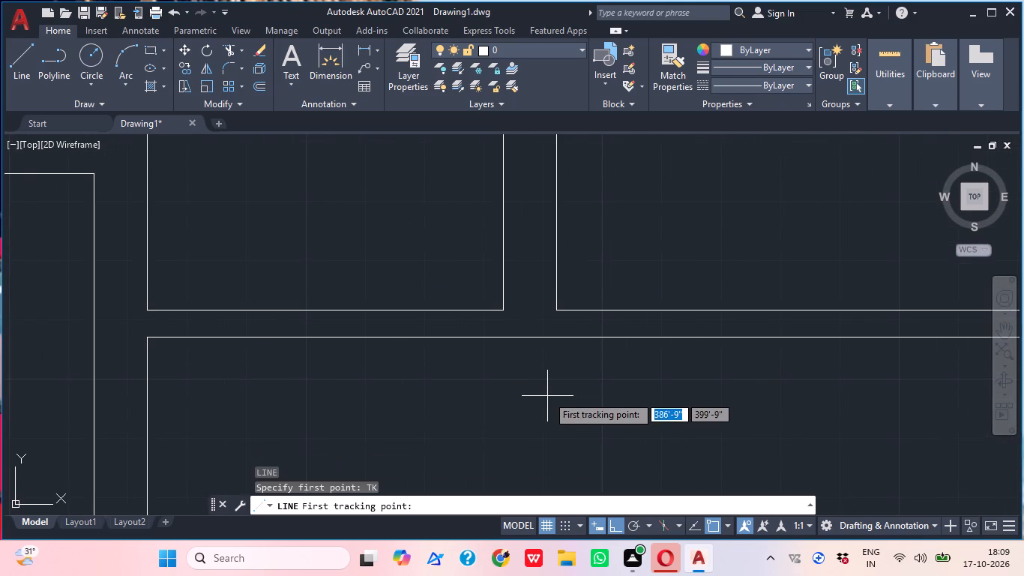
pyautogui.click(558, 308)
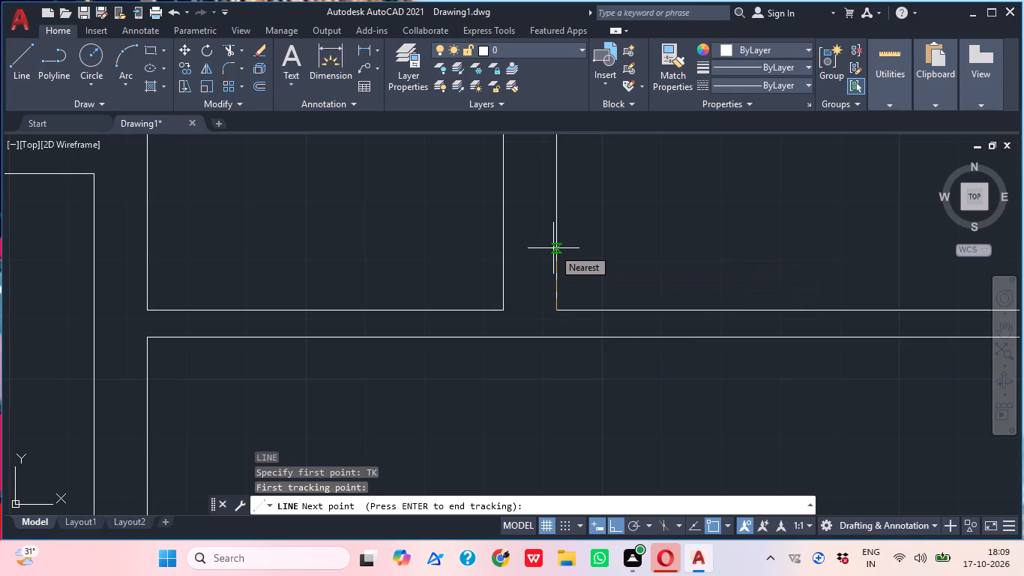
pyautogui.press('6')
pyautogui.hotkey('shift', '"')
pyautogui.press('Return')
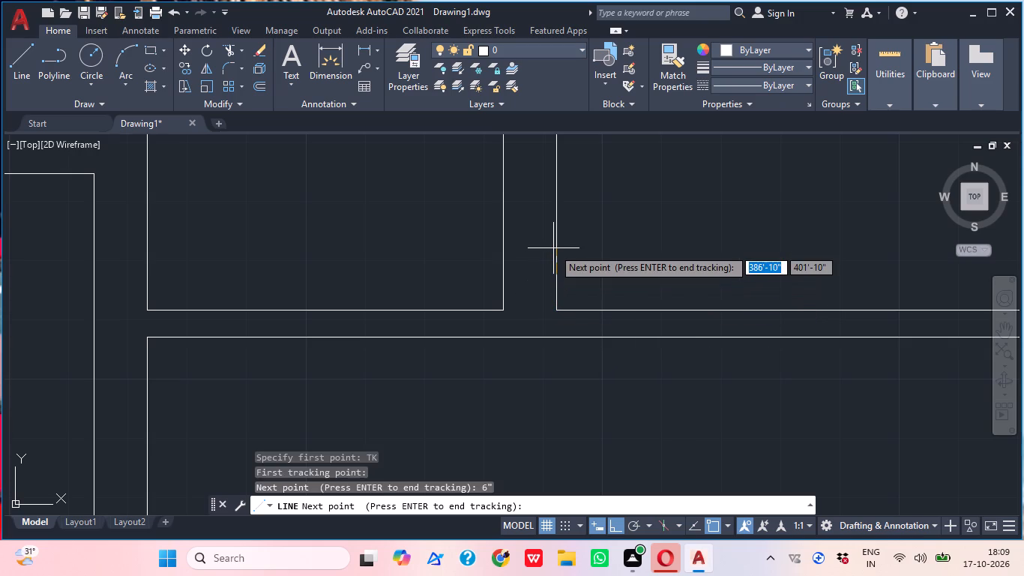
pyautogui.press('Return')
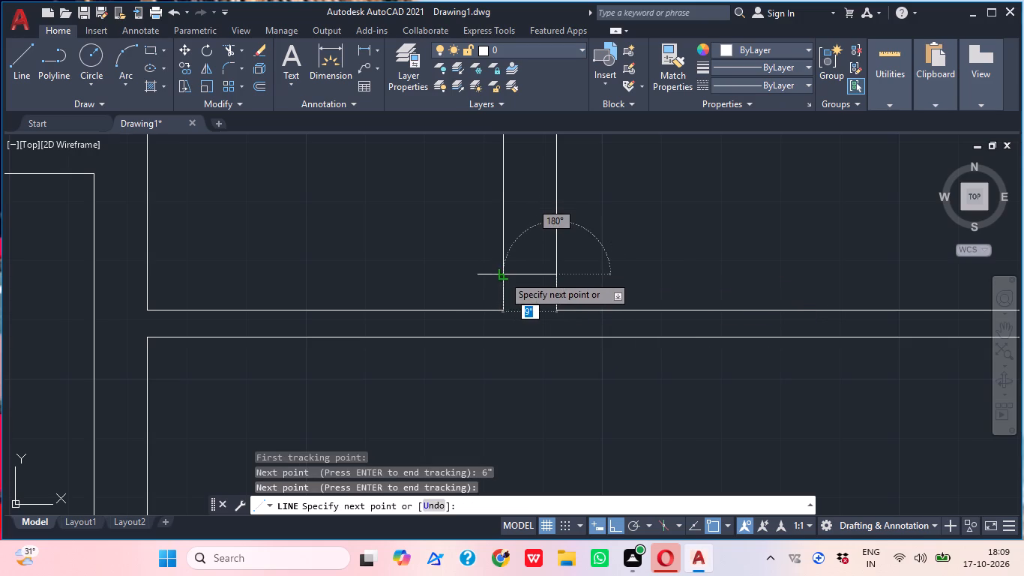
pyautogui.click(503, 275)
pyautogui.press('Escape')
# Offset the southernmost small east room's jamb line 2'6" north to mark the far side of its door opening.
pyautogui.scroll(-1, 530, 242)
pyautogui.moveTo(534, 246); pyautogui.dragTo(542, 259, button='middle')
pyautogui.write('O')
pyautogui.press('space')
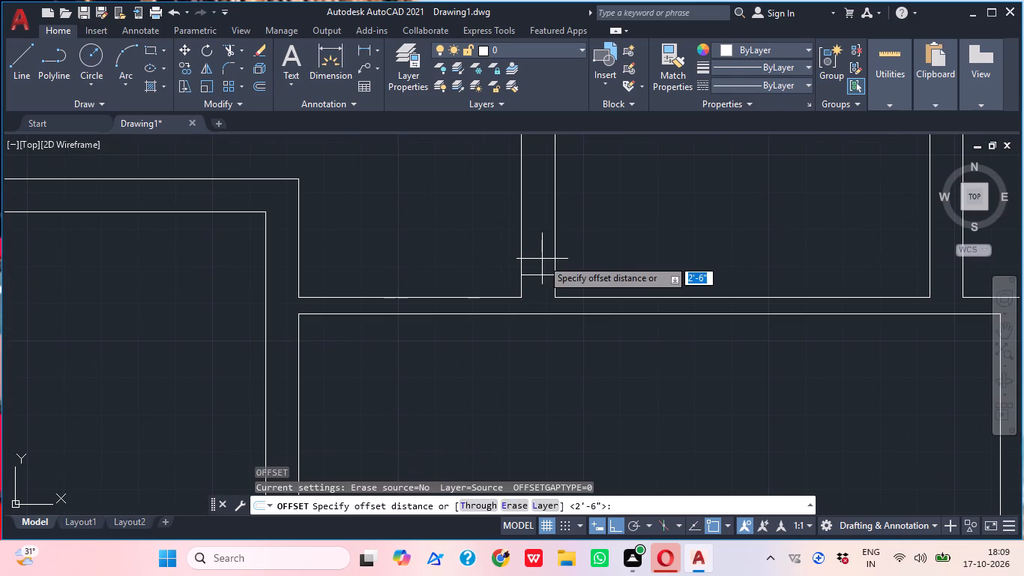
pyautogui.press('space')
pyautogui.click(534, 276)
pyautogui.click(534, 237)
pyautogui.moveTo(558, 256); pyautogui.dragTo(639, 262, button='middle')
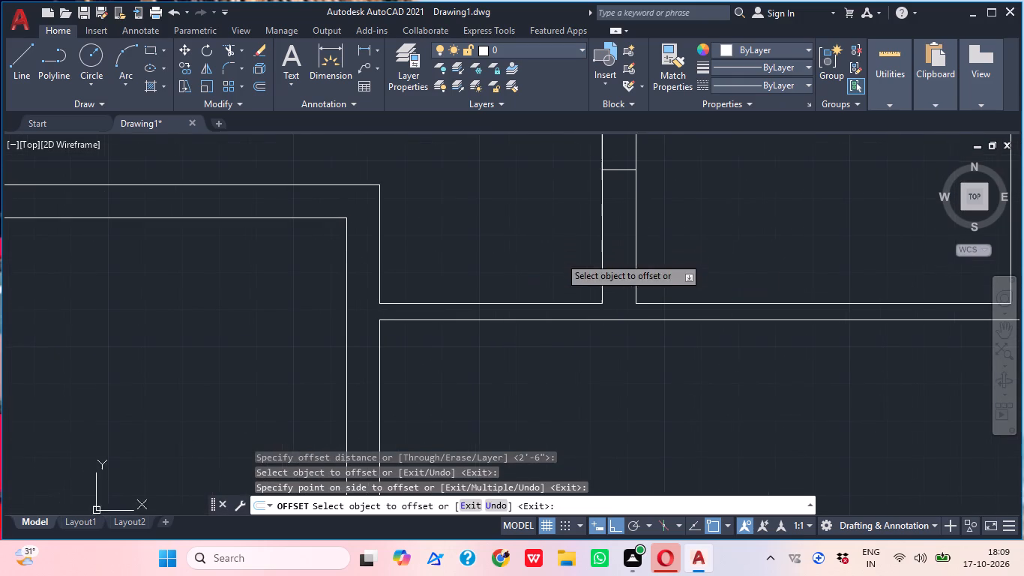
pyautogui.press('Escape')
# Trim both wall lines between the southernmost small east room's two jamb lines to open its doorway.
pyautogui.write('TR')
pyautogui.press('space')
pyautogui.click(640, 244)
pyautogui.click(557, 246)
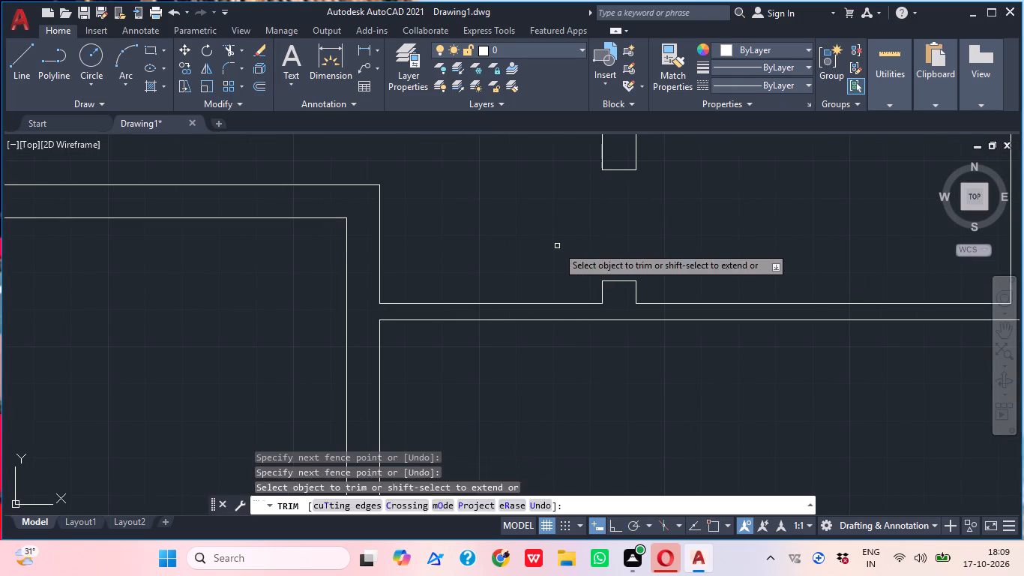
pyautogui.press('Escape')
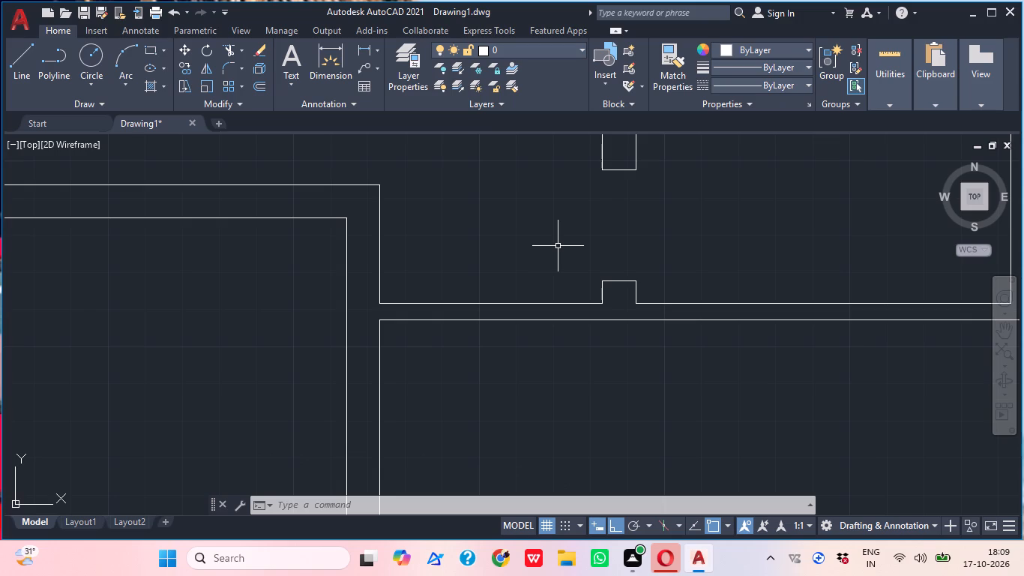
# Draw a jamb line across the large southeast room's north wall, tracked 6" east of the corner on the wall's north face.
pyautogui.scroll(-1, 571, 241)
pyautogui.moveTo(583, 243); pyautogui.dragTo(622, 259, button='middle')
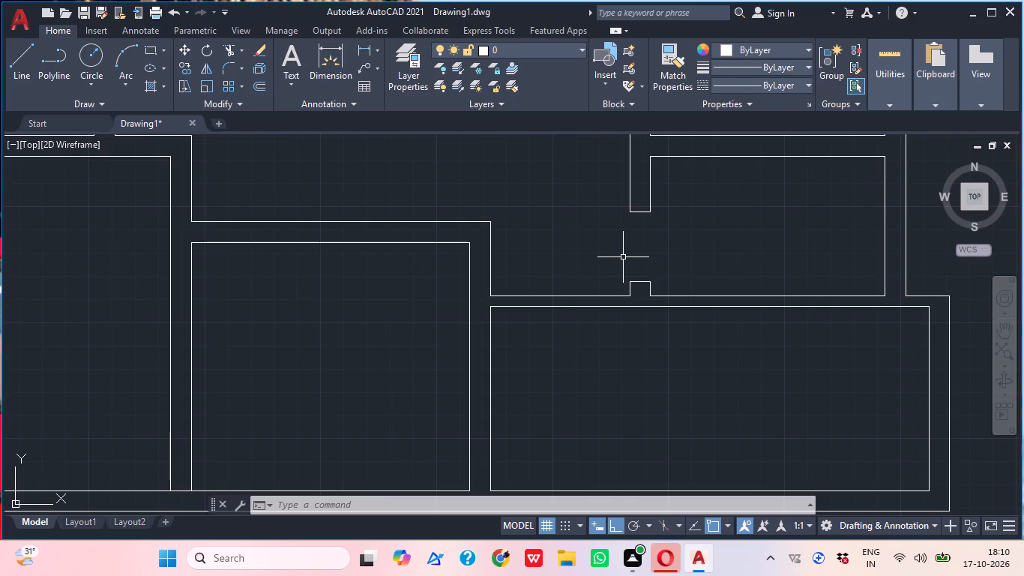
pyautogui.scroll(-1, 623, 257)
pyautogui.middleClick(623, 257)
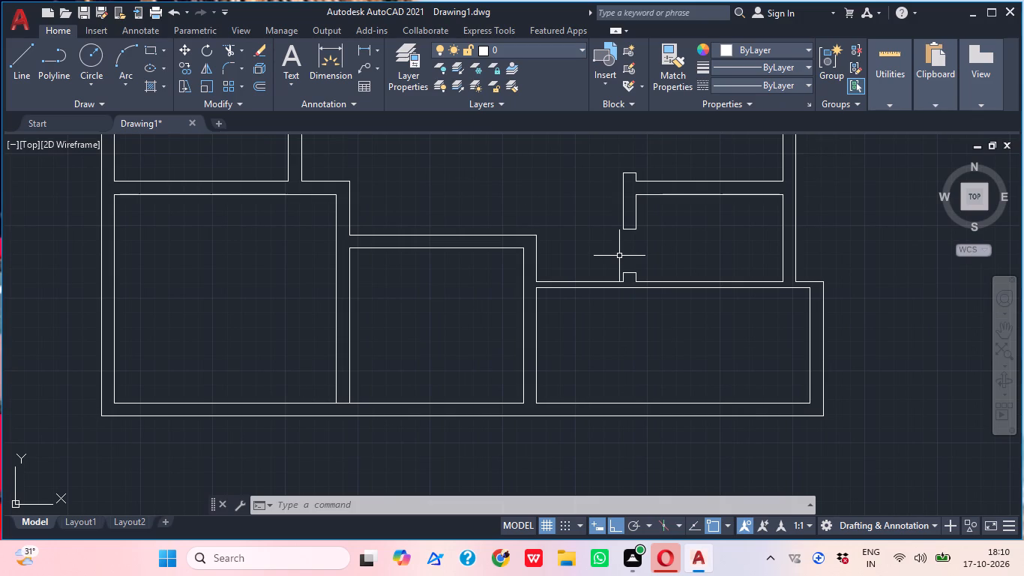
pyautogui.scroll(-1, 619, 256)
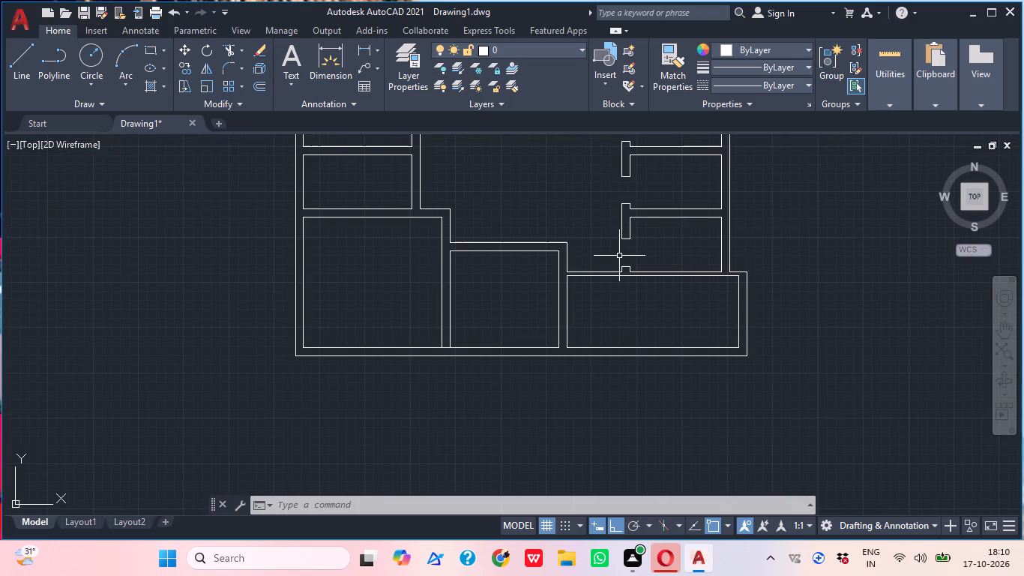
pyautogui.middleClick(619, 256)
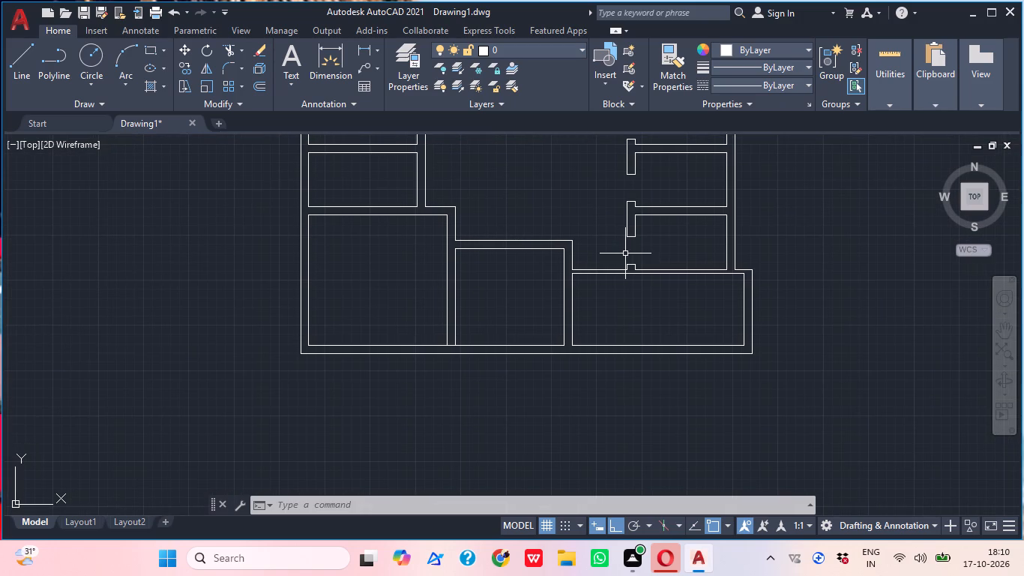
pyautogui.scroll(1, 585, 273)
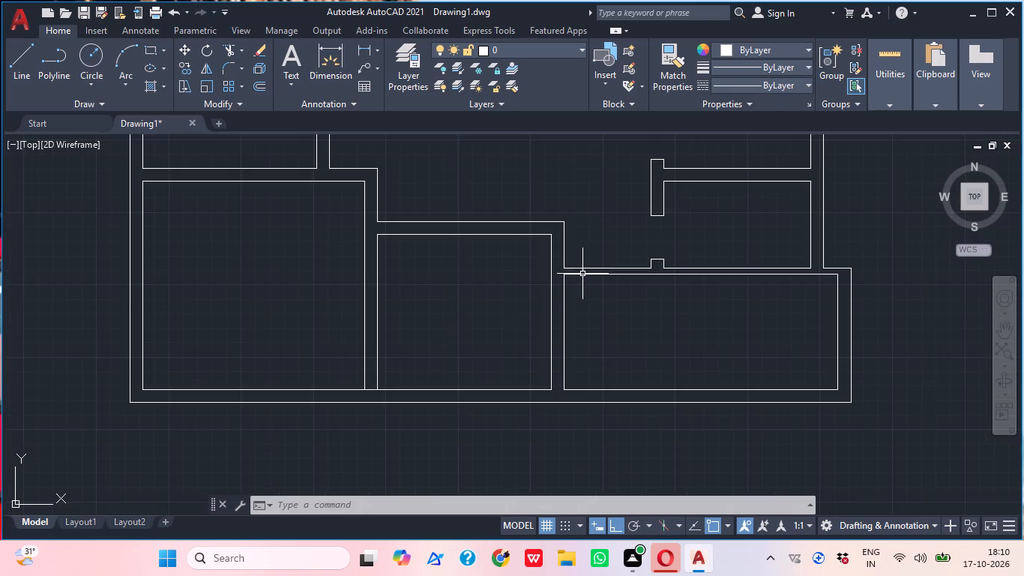
pyautogui.middleClick(579, 274)
pyautogui.scroll(1, 579, 274)
pyautogui.moveTo(588, 287); pyautogui.dragTo(591, 261, button='middle')
pyautogui.write('L TK')
pyautogui.press('space')
pyautogui.scroll(2, 576, 242)
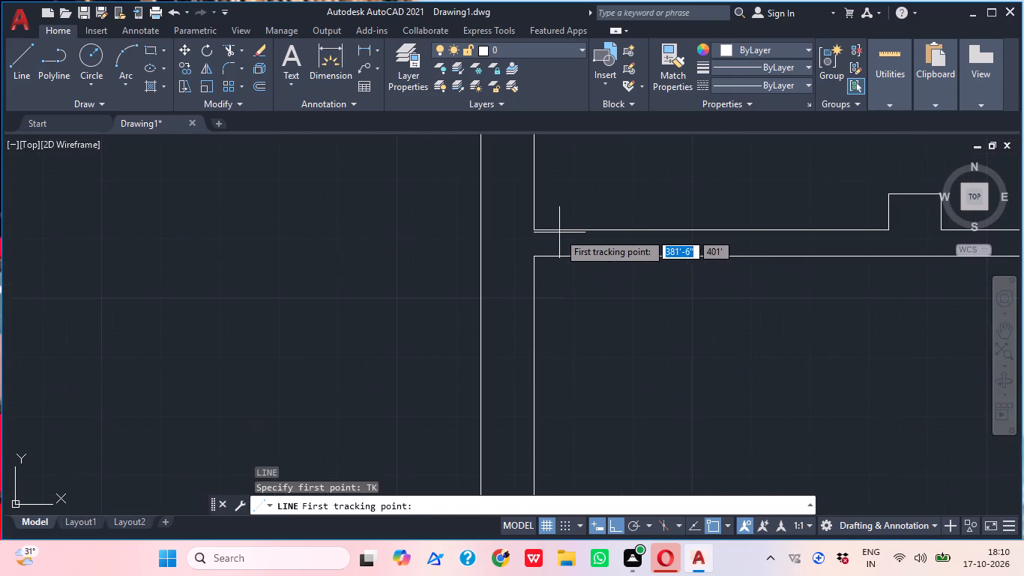
pyautogui.click(538, 232)
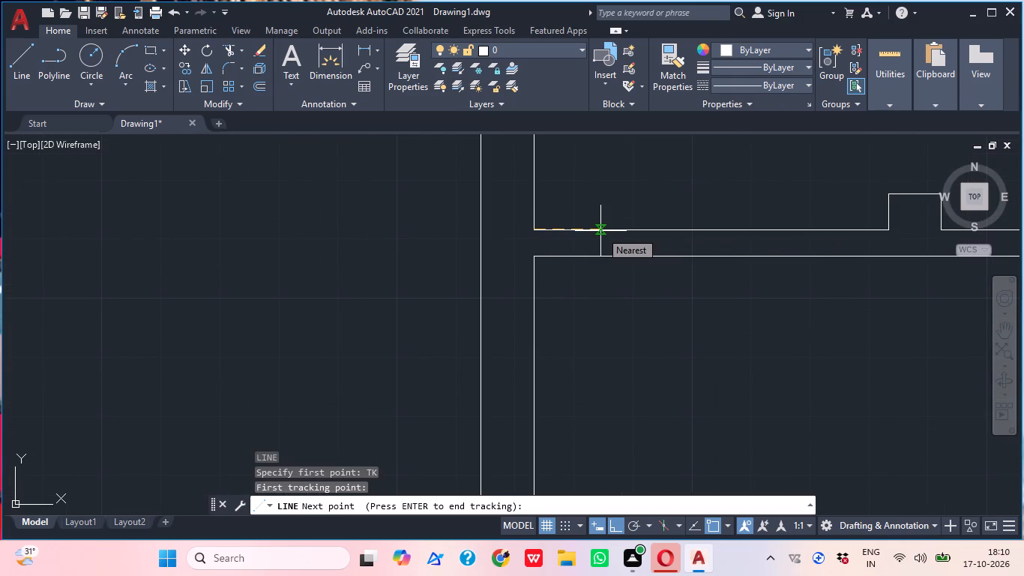
pyautogui.press('6')
pyautogui.hotkey('shift', '"')
pyautogui.press('Return')
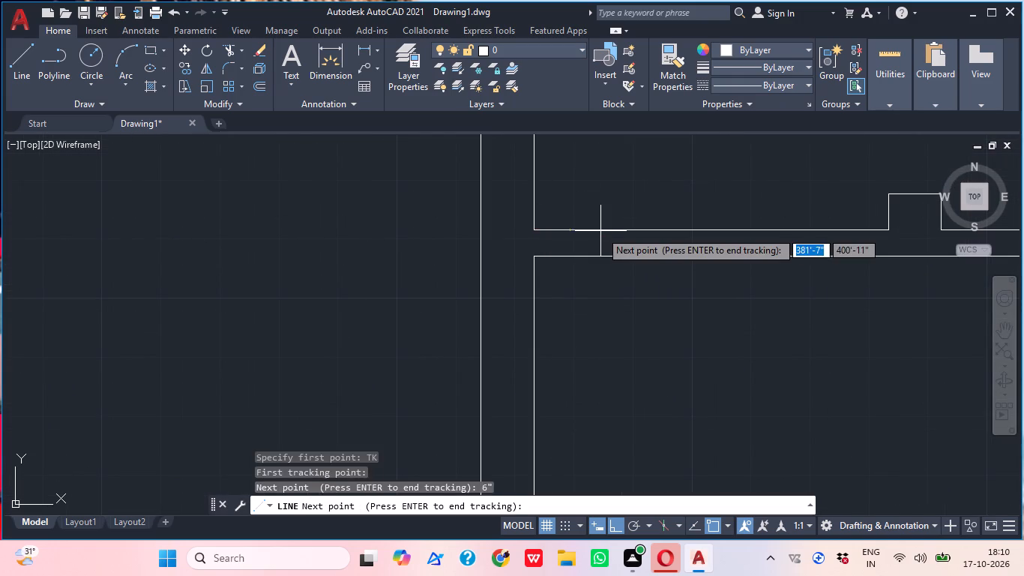
pyautogui.press('Return')
pyautogui.click(572, 256)
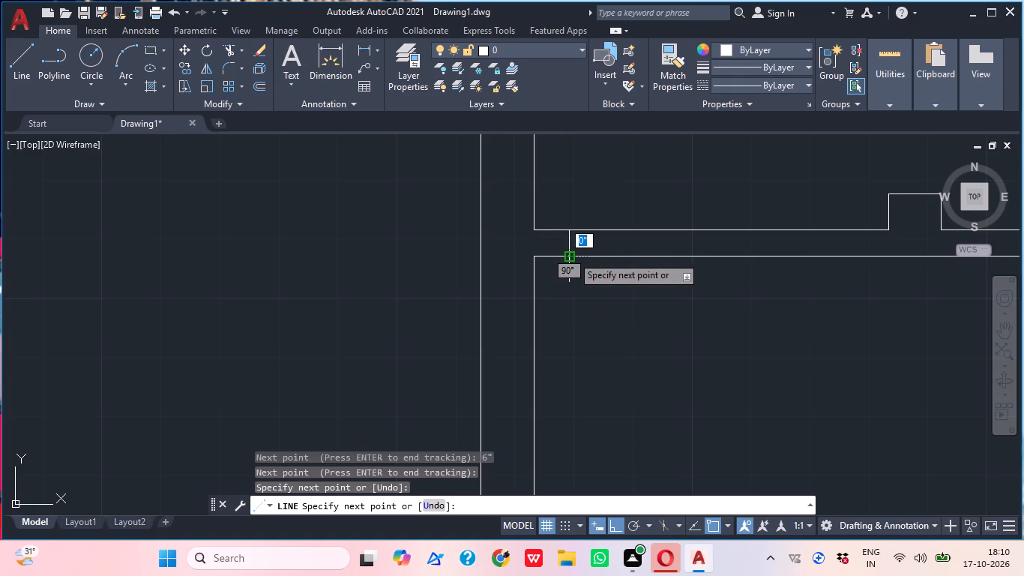
pyautogui.press('Escape')
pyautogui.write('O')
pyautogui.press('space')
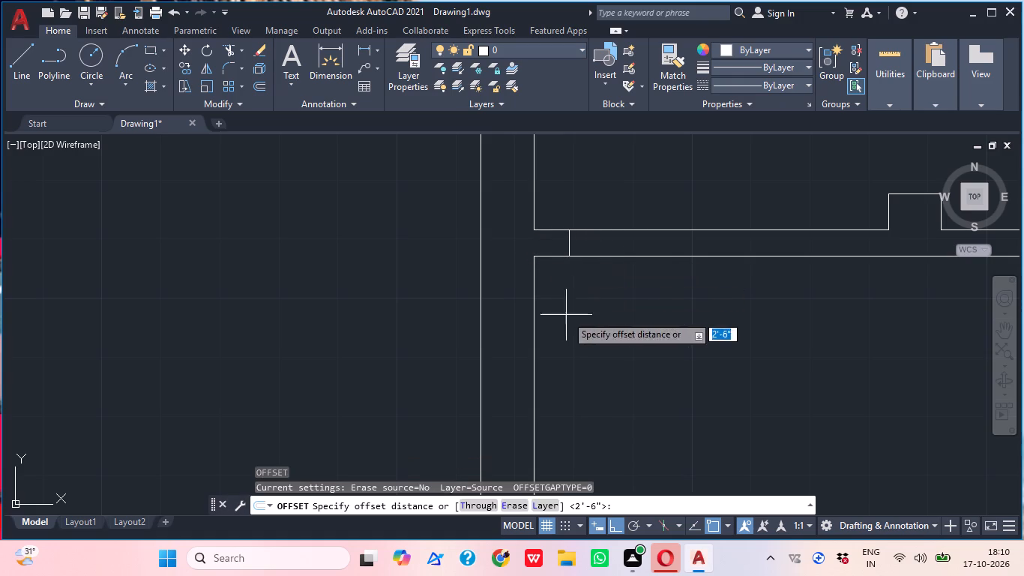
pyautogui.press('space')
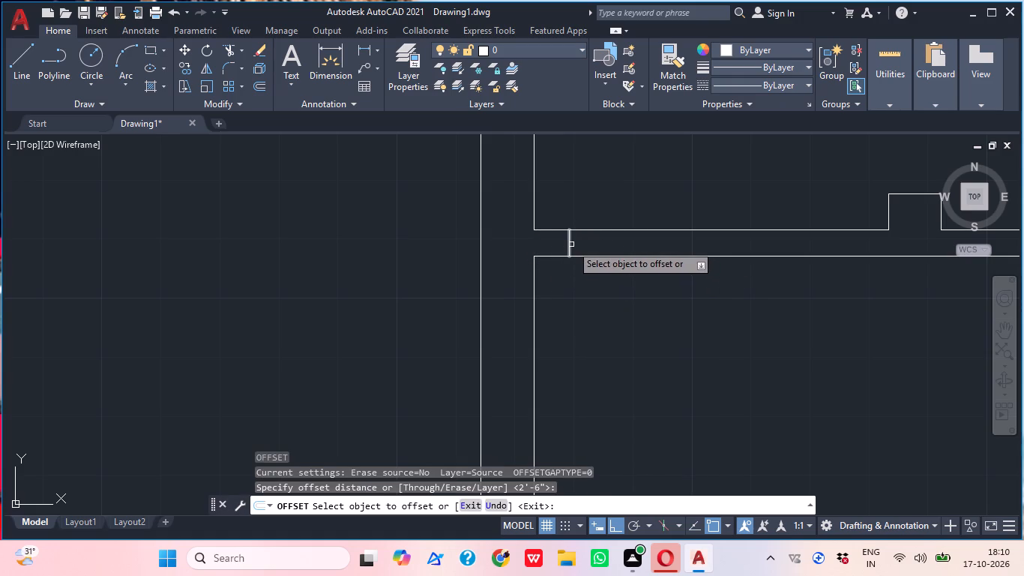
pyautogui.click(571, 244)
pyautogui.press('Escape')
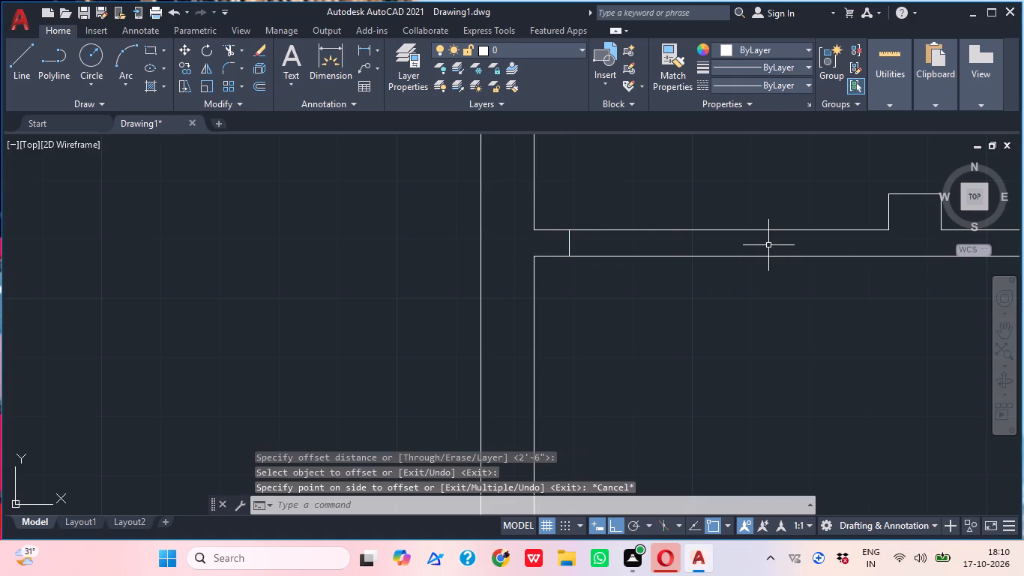
# Offset the large southeast room's jamb line 3'6" east to mark the far side of its door opening.
pyautogui.write('O')
pyautogui.press('space')
pyautogui.write("3'")
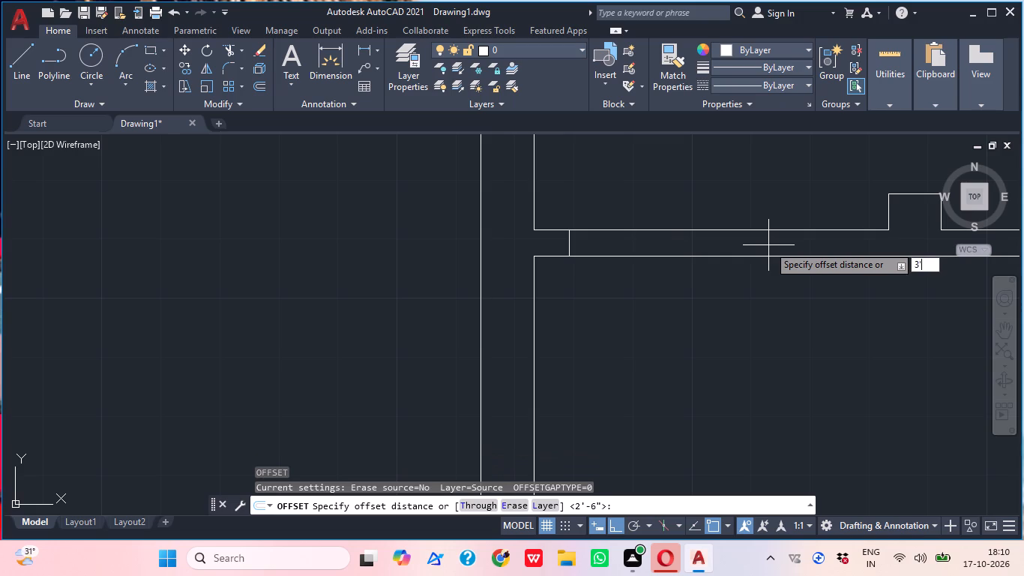
pyautogui.press('6')
pyautogui.hotkey('shift', '"')
pyautogui.press('Return')
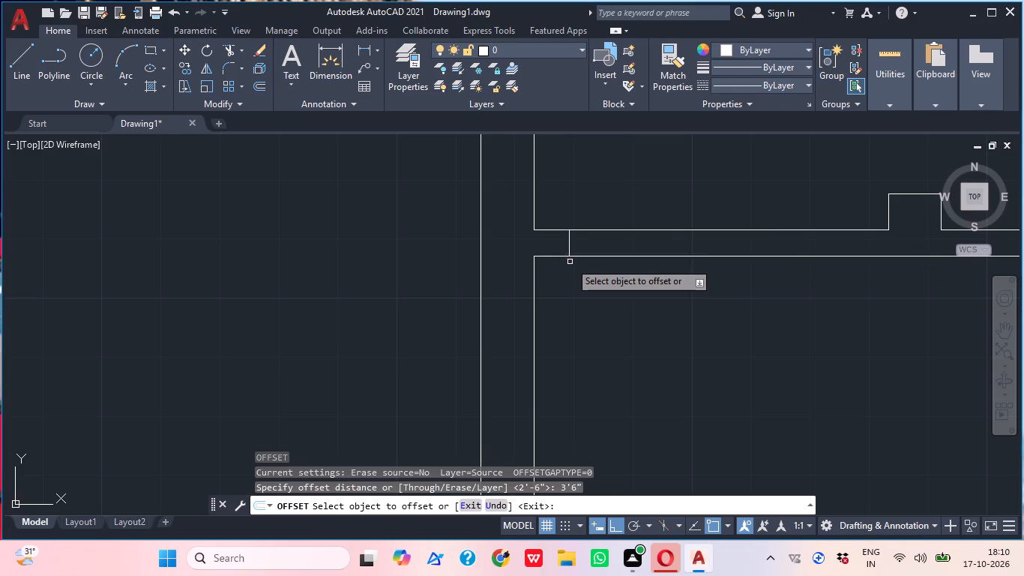
pyautogui.click(569, 241)
pyautogui.click(758, 238)
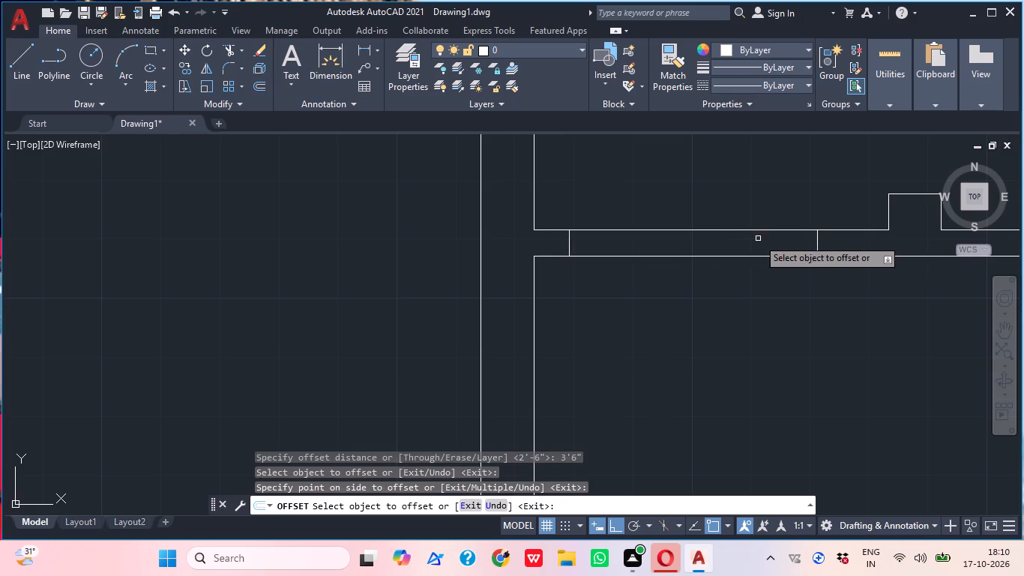
pyautogui.press('Escape')
pyautogui.press('r')
pyautogui.press('Escape')
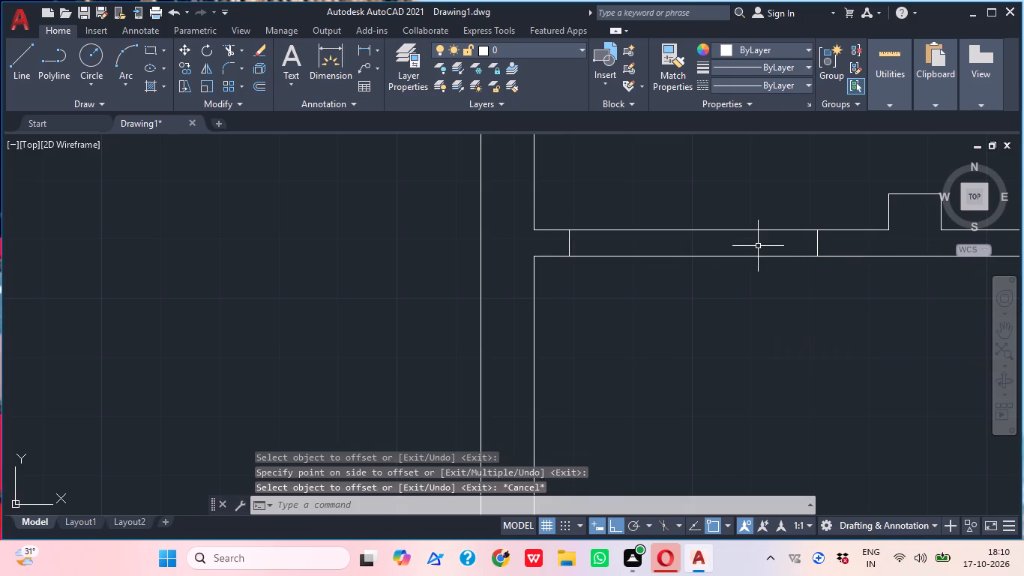
# Trim both north wall lines between the large southeast room's two jamb lines to open its doorway.
pyautogui.write('TR')
pyautogui.press('space')
pyautogui.moveTo(705, 213); pyautogui.dragTo(710, 275)
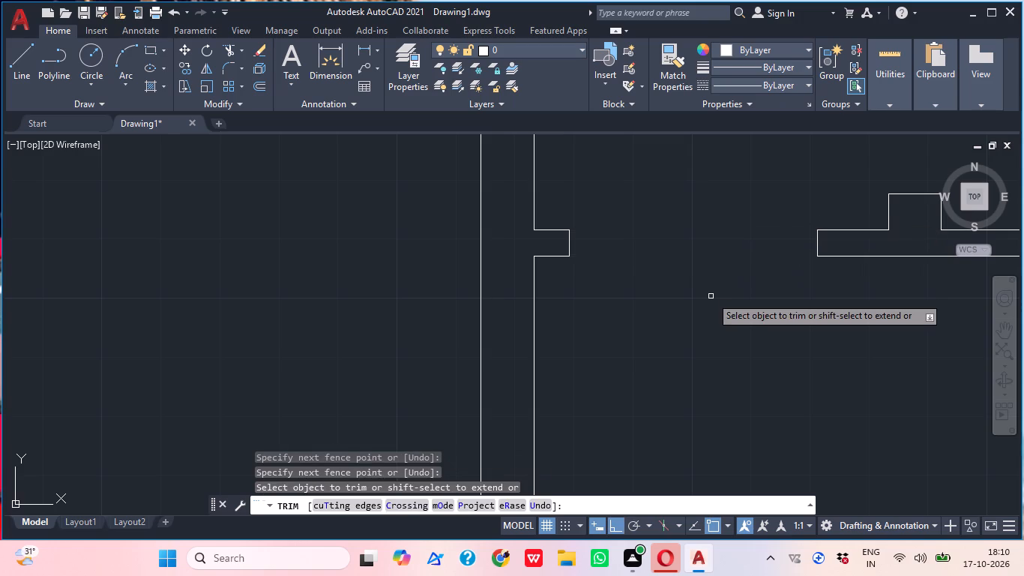
pyautogui.press('Escape')
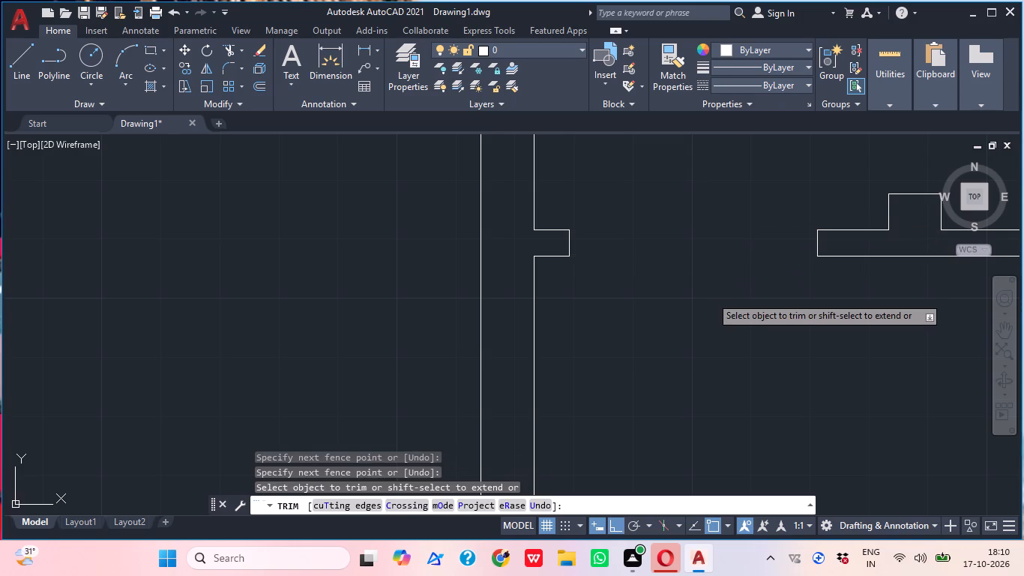
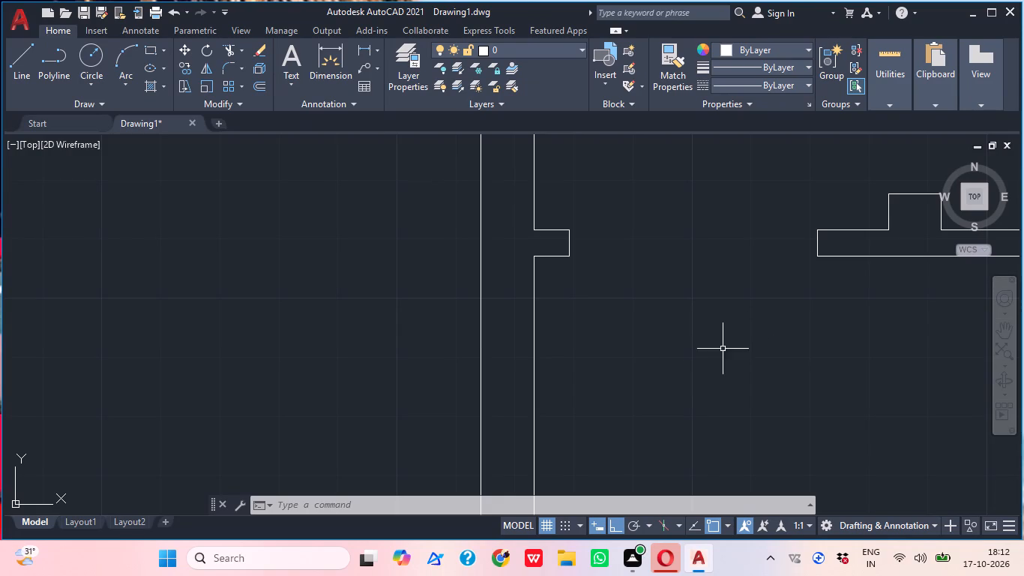
# Examine the floor plan around the central hall and the southwest rooms' stepped walls for remaining door locations.
pyautogui.scroll(-3, 774, 308)
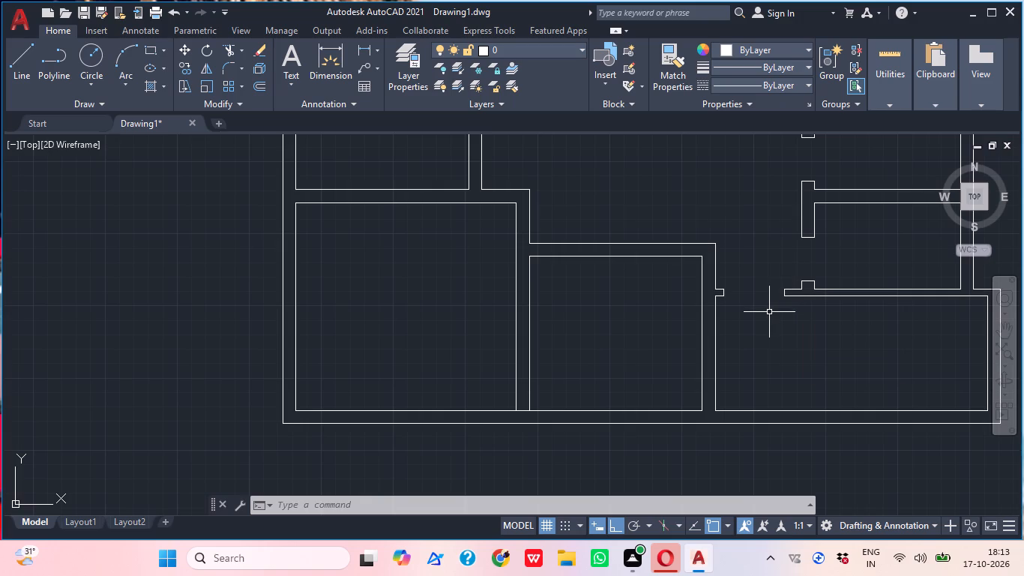
pyautogui.moveTo(654, 290); pyautogui.dragTo(658, 321, button='middle')
pyautogui.moveTo(660, 320); pyautogui.dragTo(669, 368, button='middle')
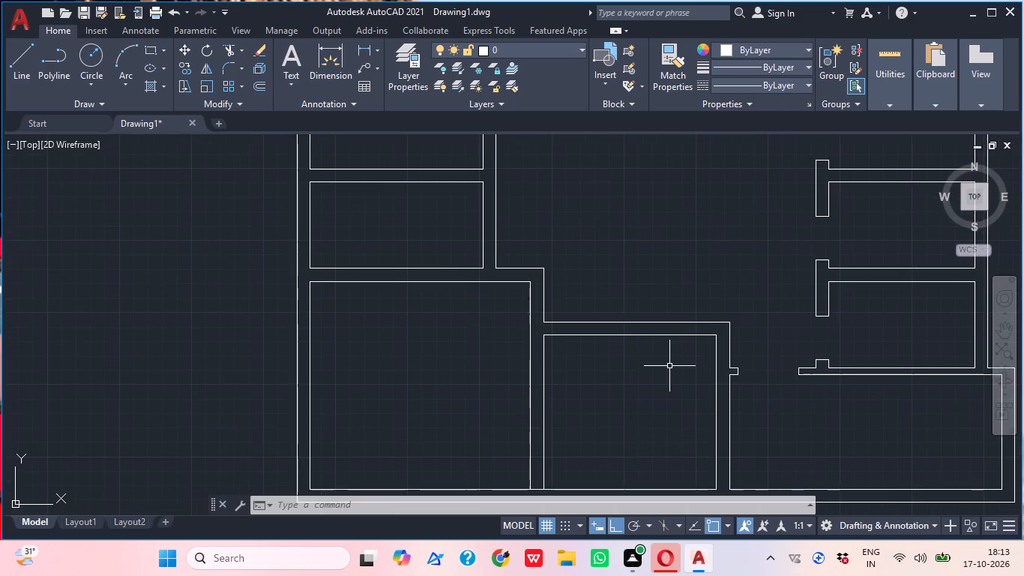
pyautogui.moveTo(666, 355); pyautogui.dragTo(648, 380, button='middle')
pyautogui.moveTo(628, 302); pyautogui.dragTo(634, 355, button='middle')
pyautogui.middleClick(600, 341)
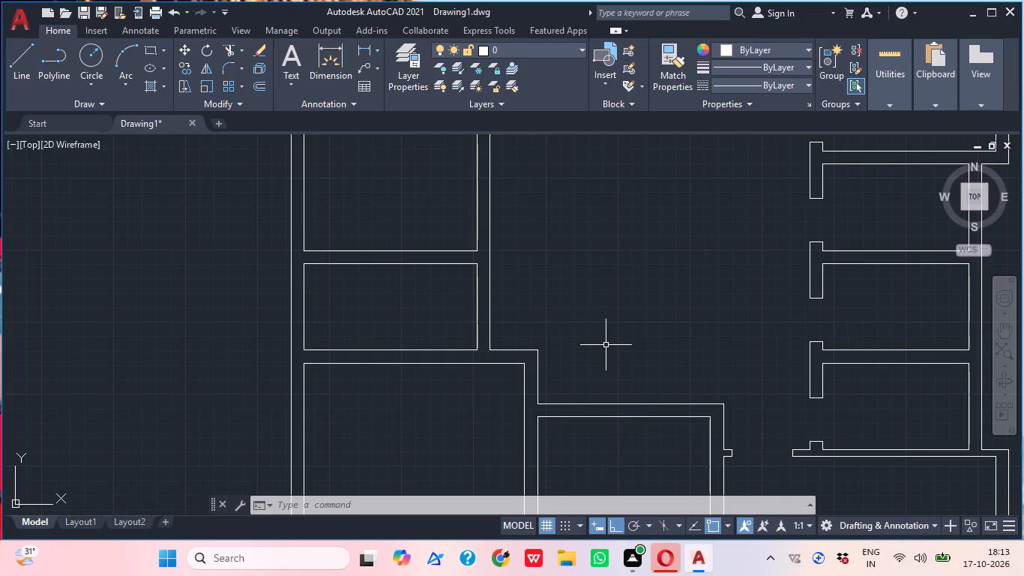
pyautogui.scroll(-1, 620, 333)
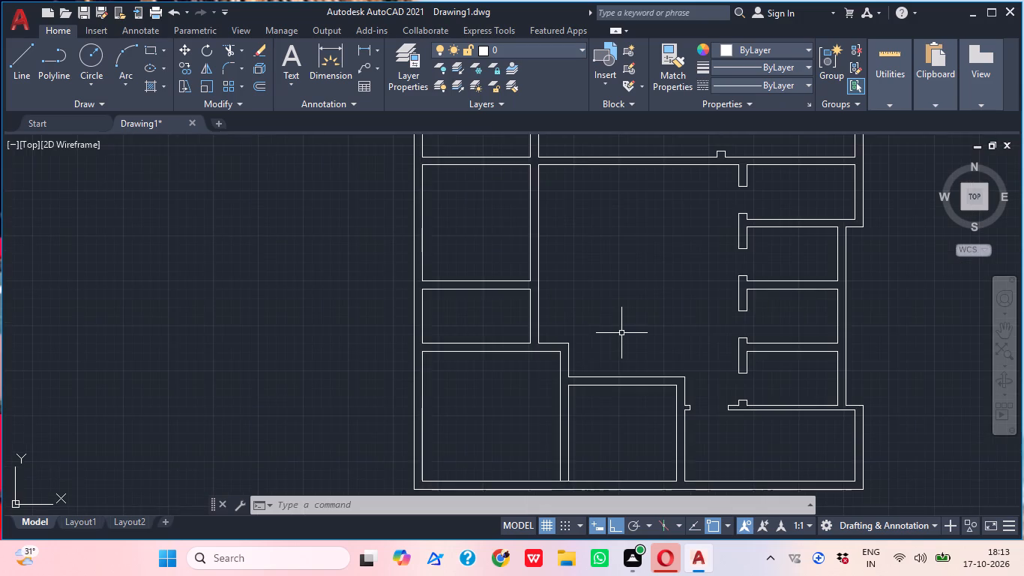
pyautogui.scroll(-1, 621, 333)
pyautogui.moveTo(624, 333); pyautogui.dragTo(665, 334, button='middle')
pyautogui.moveTo(659, 343); pyautogui.dragTo(671, 328, button='middle')
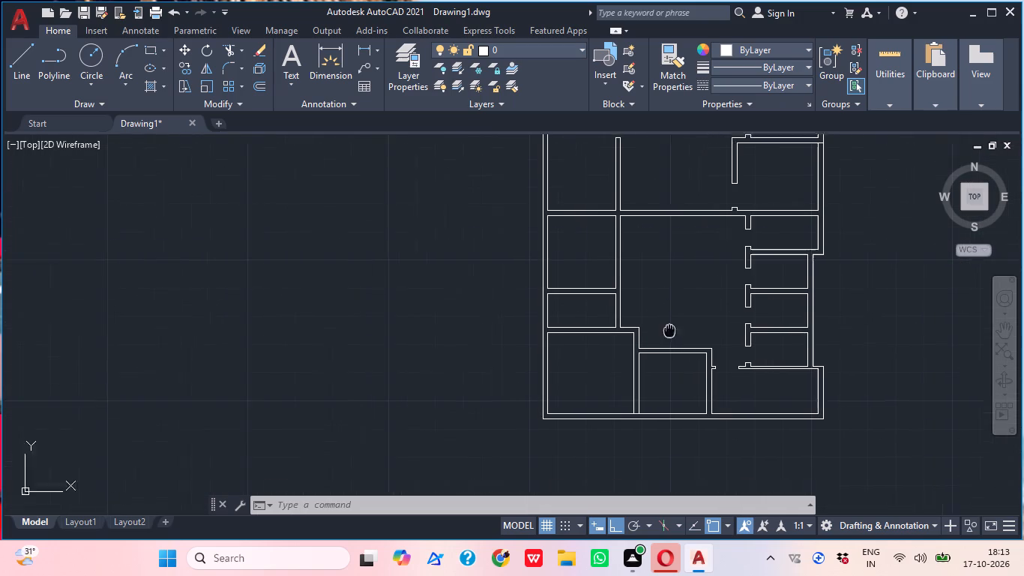
pyautogui.moveTo(671, 328); pyautogui.dragTo(684, 317, button='middle')
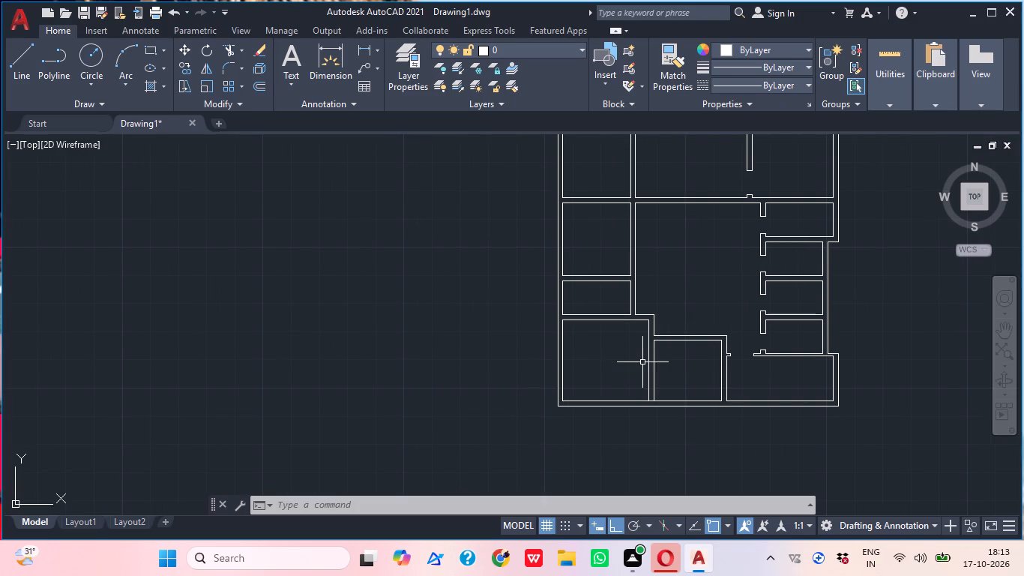
pyautogui.scroll(-1, 663, 320)
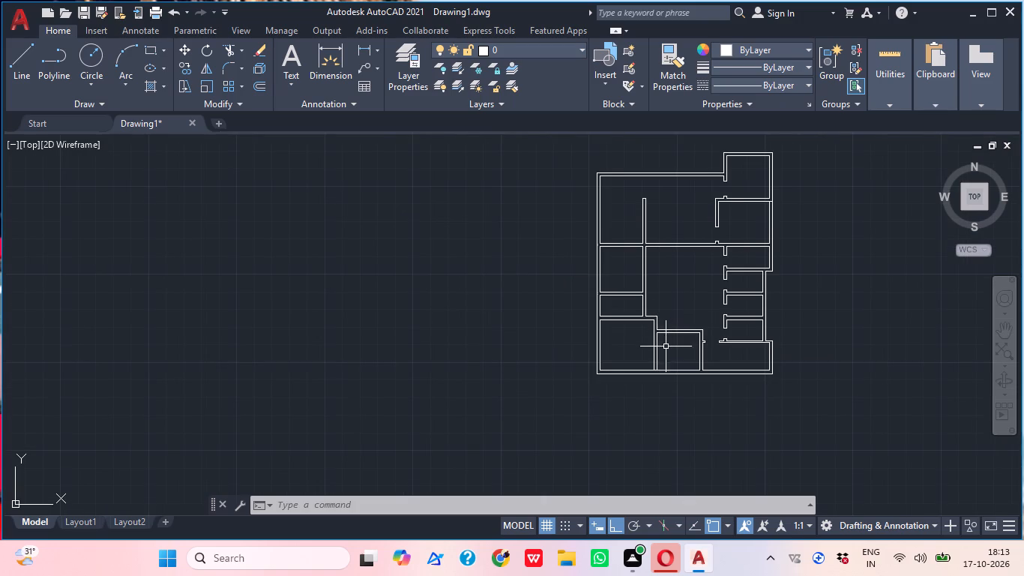
pyautogui.moveTo(666, 346); pyautogui.dragTo(684, 316, button='middle')
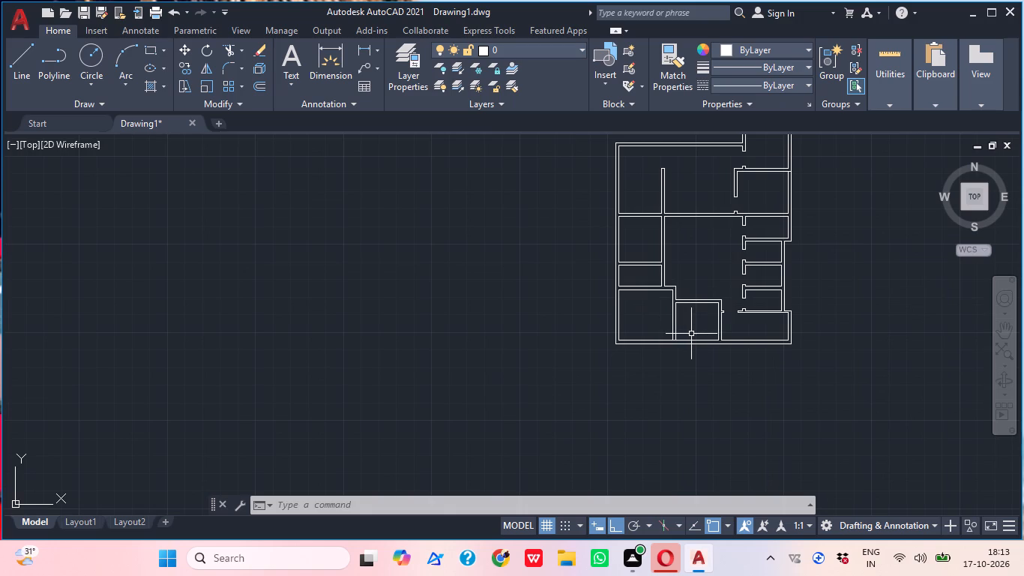
pyautogui.scroll(2, 704, 264)
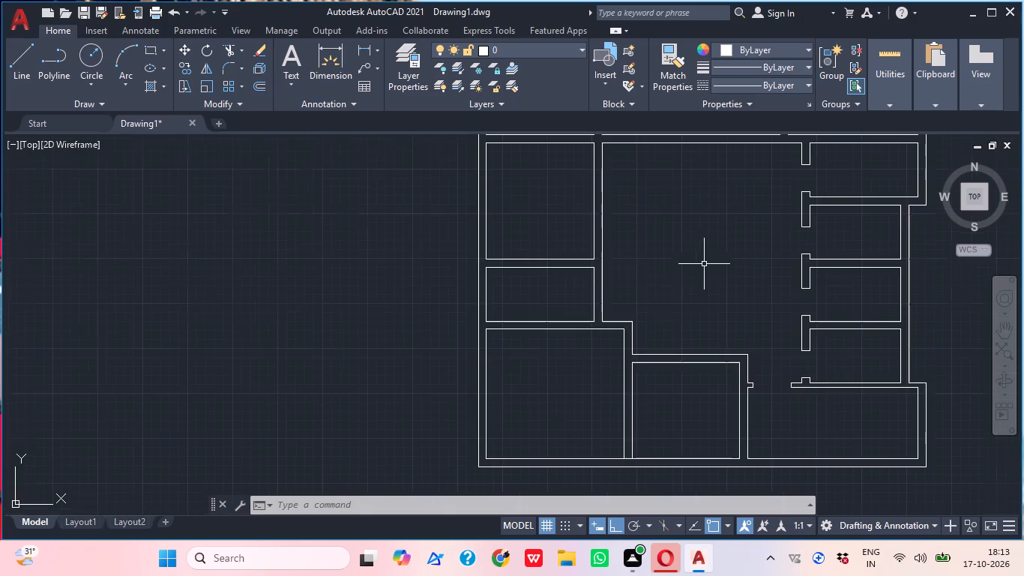
pyautogui.scroll(2, 633, 343)
pyautogui.moveTo(633, 345); pyautogui.dragTo(651, 325, button='middle')
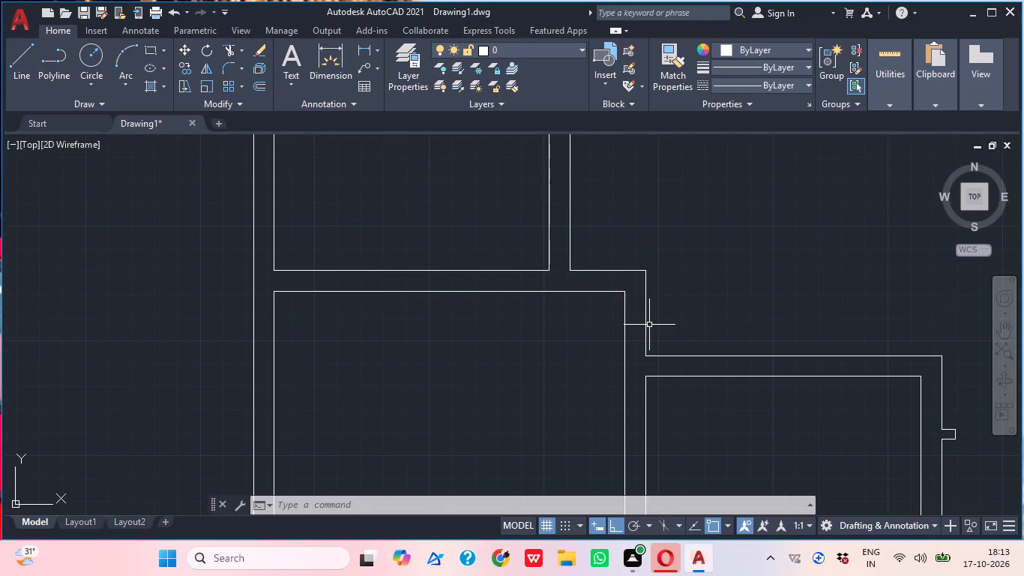
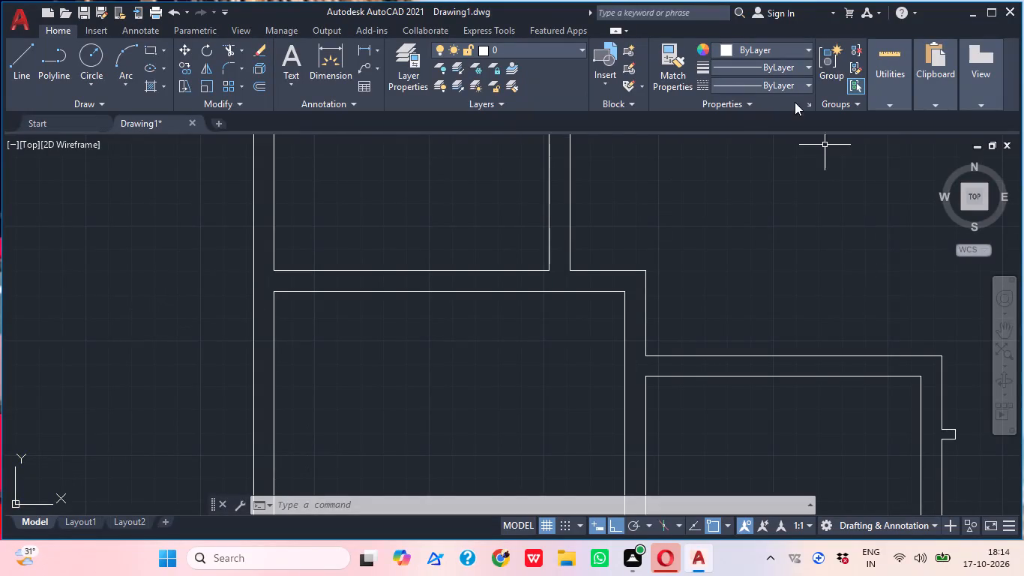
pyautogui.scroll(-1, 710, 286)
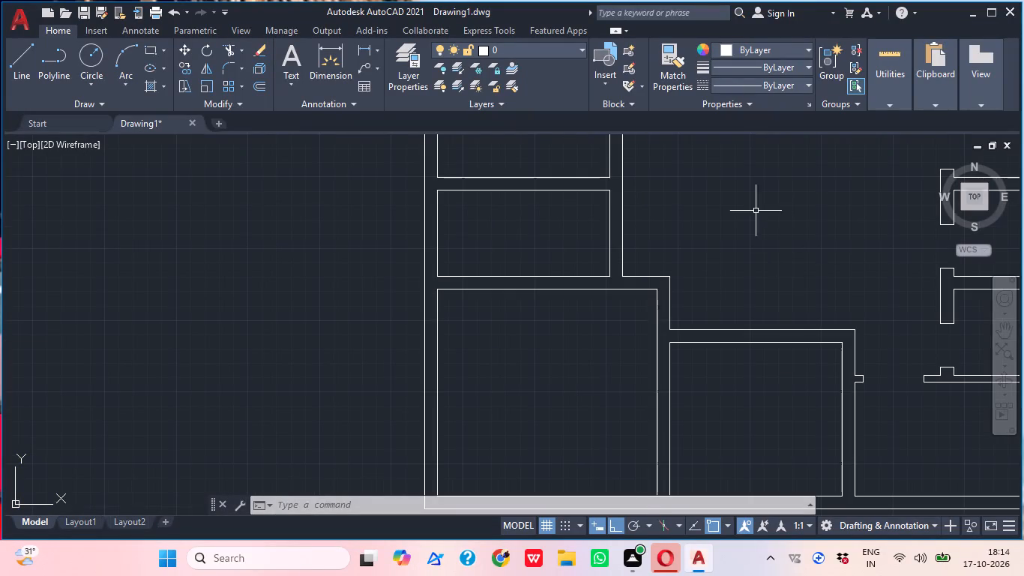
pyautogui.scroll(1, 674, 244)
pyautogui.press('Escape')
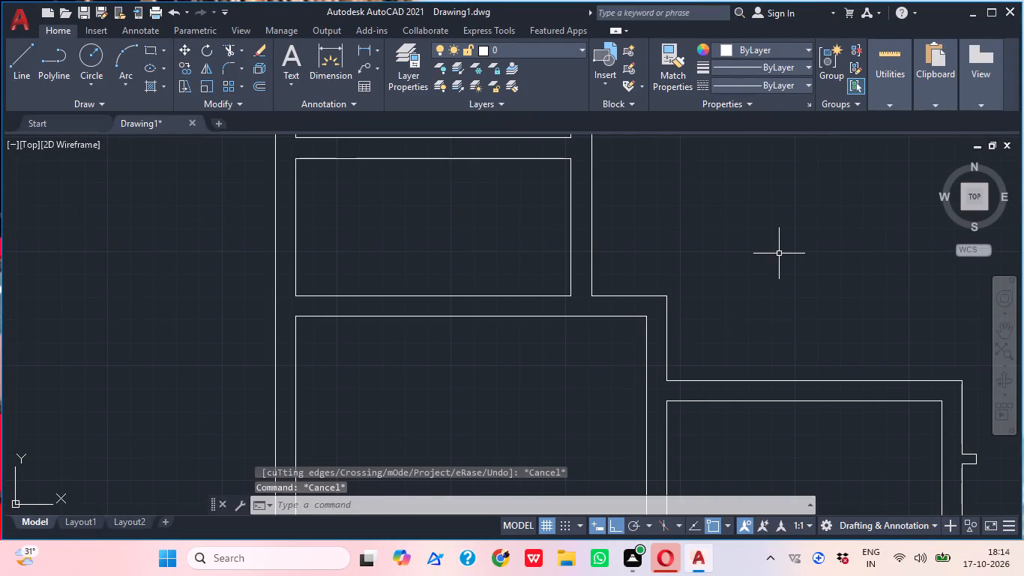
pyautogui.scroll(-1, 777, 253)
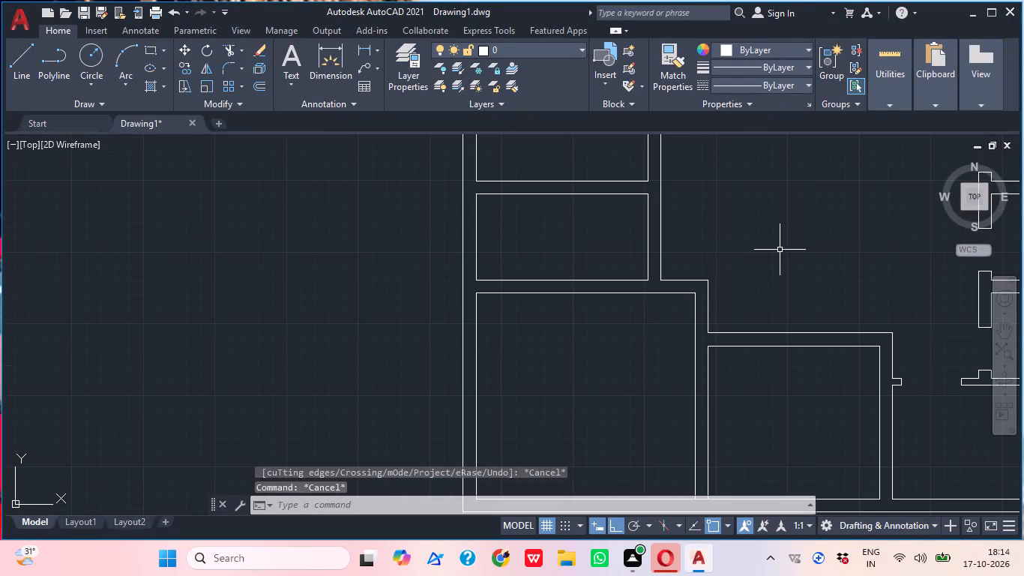
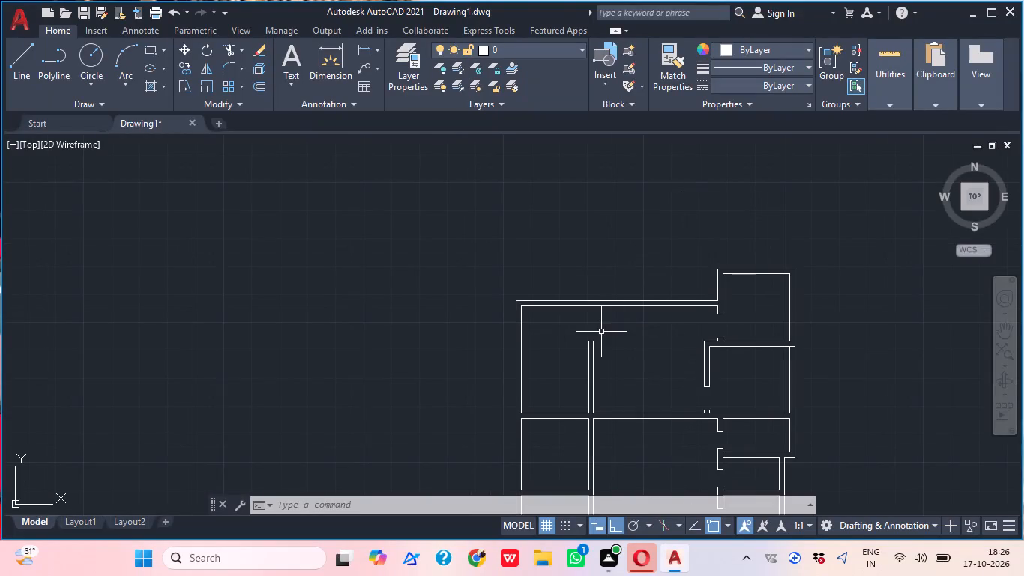
# Inspect the whole floor plan's walls and door openings, ending with a close look at the northern rooms.
pyautogui.moveTo(609, 314); pyautogui.dragTo(620, 271, button='middle')
pyautogui.moveTo(624, 331); pyautogui.dragTo(636, 279, button='middle')
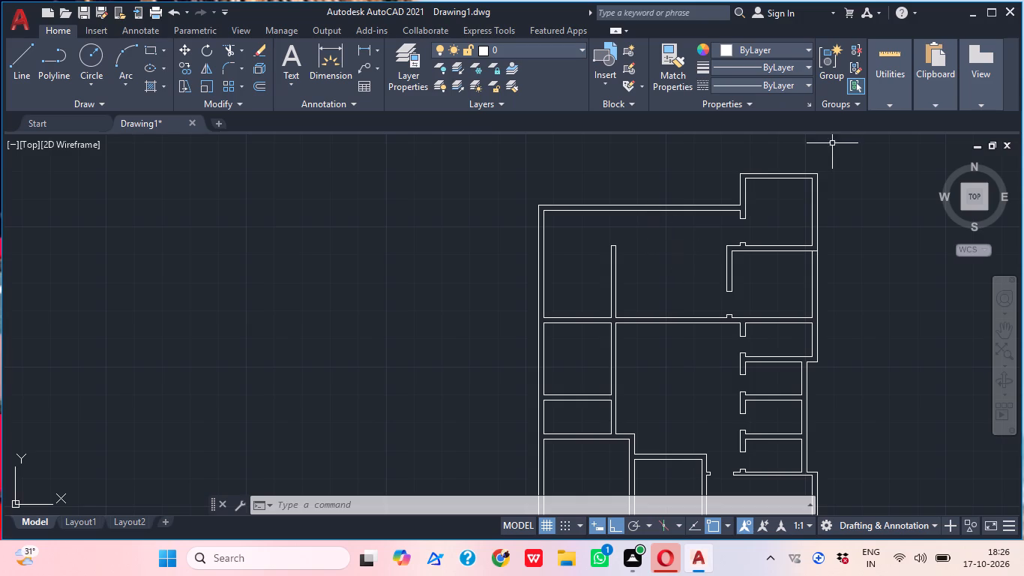
pyautogui.scroll(-1, 592, 263)
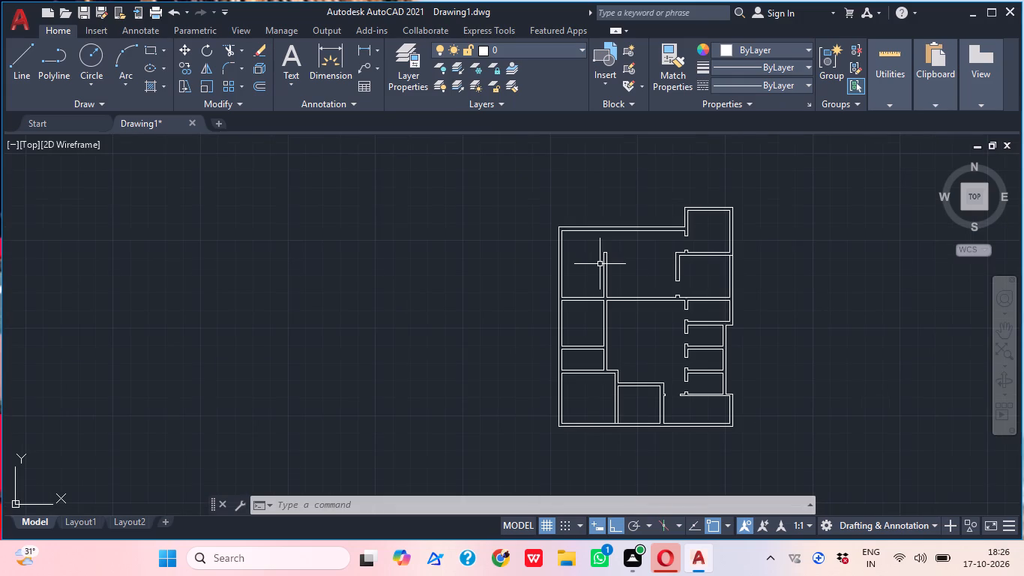
pyautogui.moveTo(641, 269); pyautogui.dragTo(676, 273, button='middle')
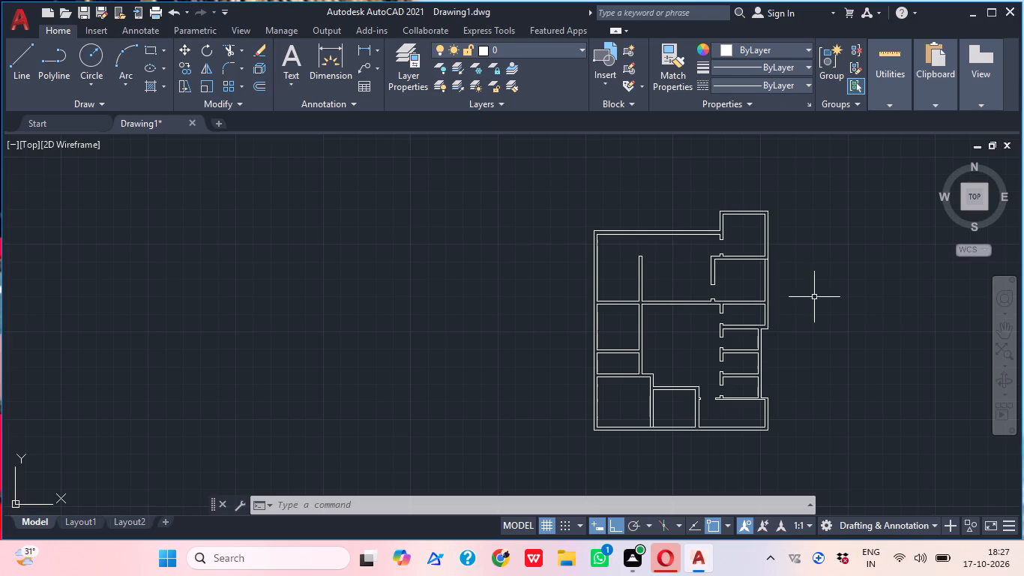
pyautogui.moveTo(815, 301); pyautogui.dragTo(867, 293, button='middle')
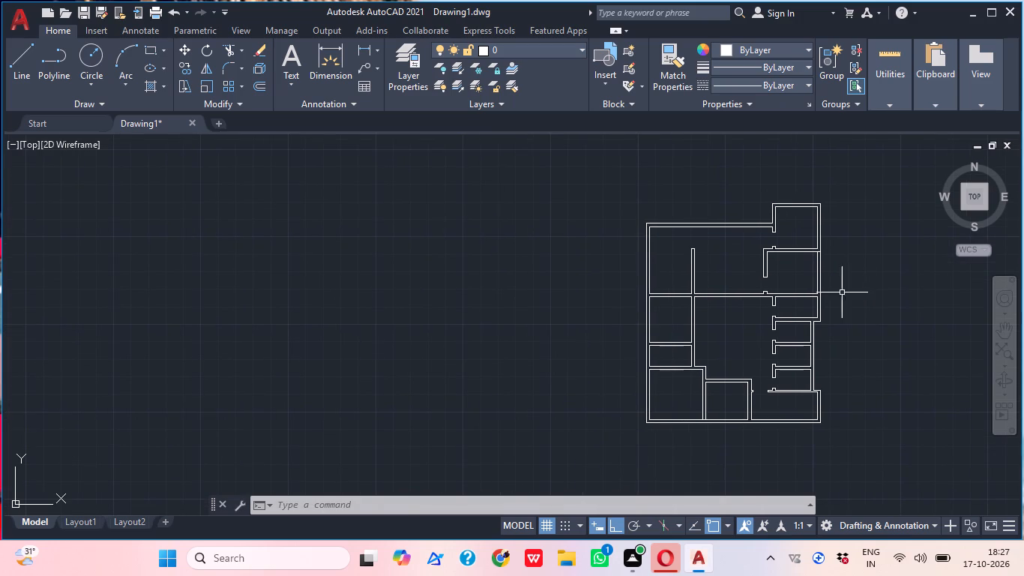
pyautogui.moveTo(840, 293); pyautogui.dragTo(837, 318, button='middle')
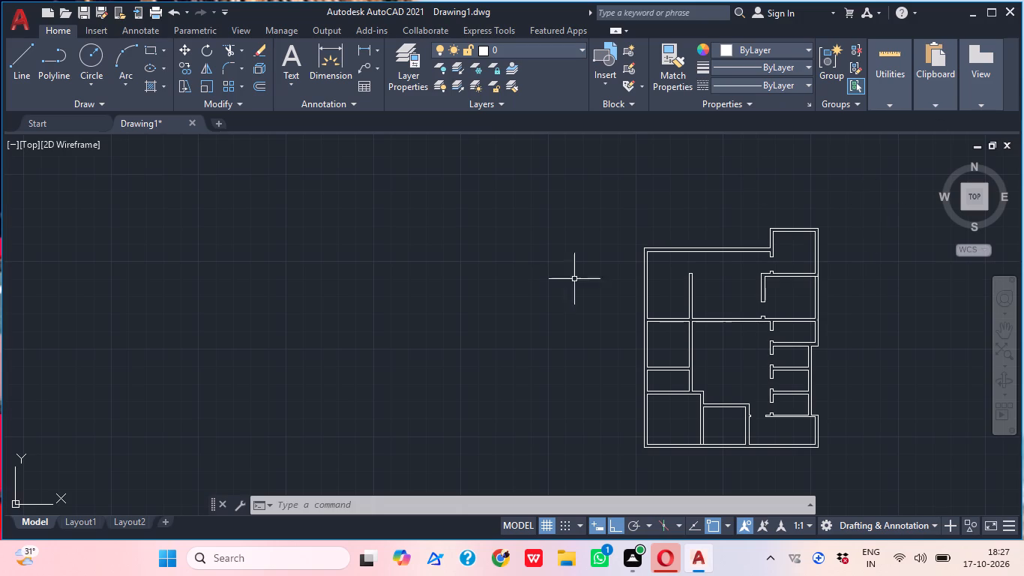
pyautogui.moveTo(733, 307); pyautogui.dragTo(625, 297, button='middle')
pyautogui.moveTo(707, 302); pyautogui.dragTo(683, 305, button='middle')
pyautogui.scroll(1, 678, 295)
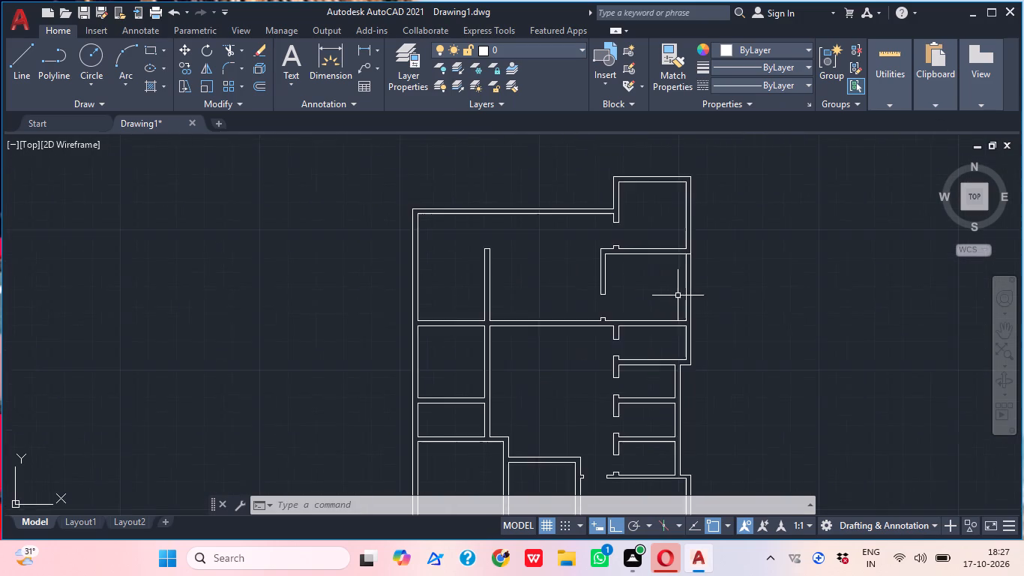
pyautogui.moveTo(677, 295); pyautogui.dragTo(700, 327, button='middle')
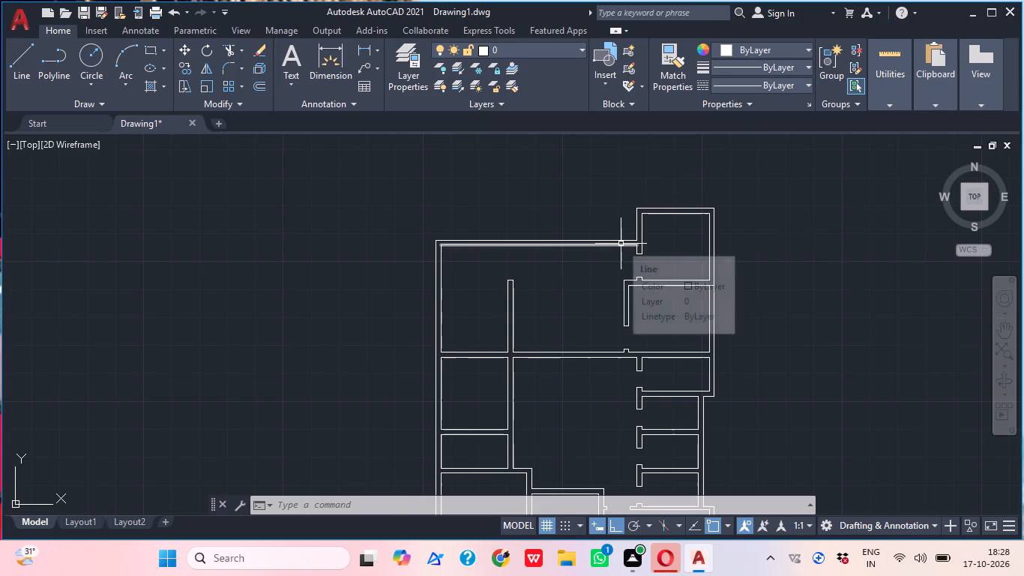
pyautogui.scroll(2, 590, 290)
pyautogui.moveTo(590, 290); pyautogui.dragTo(647, 277, button='middle')
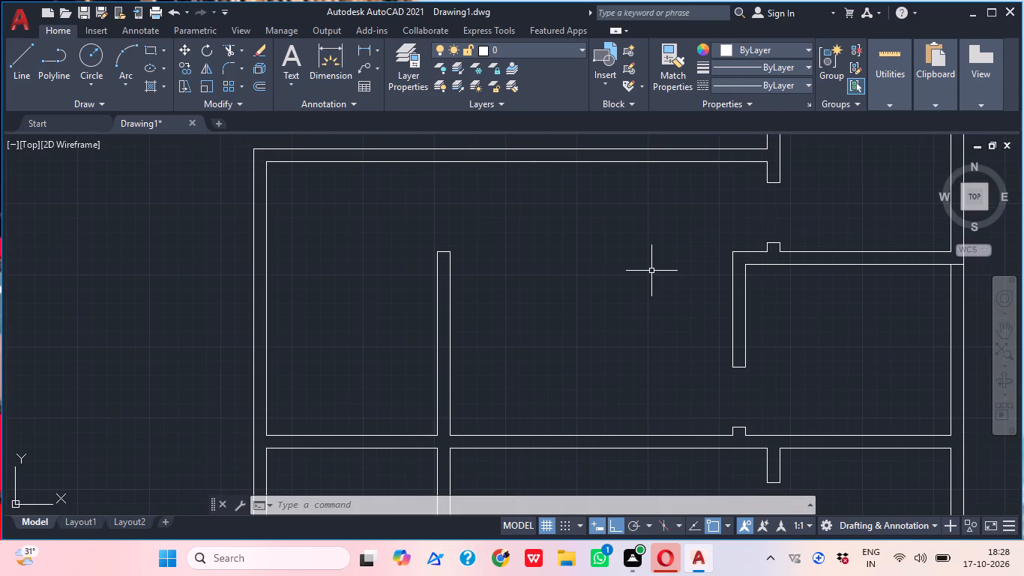
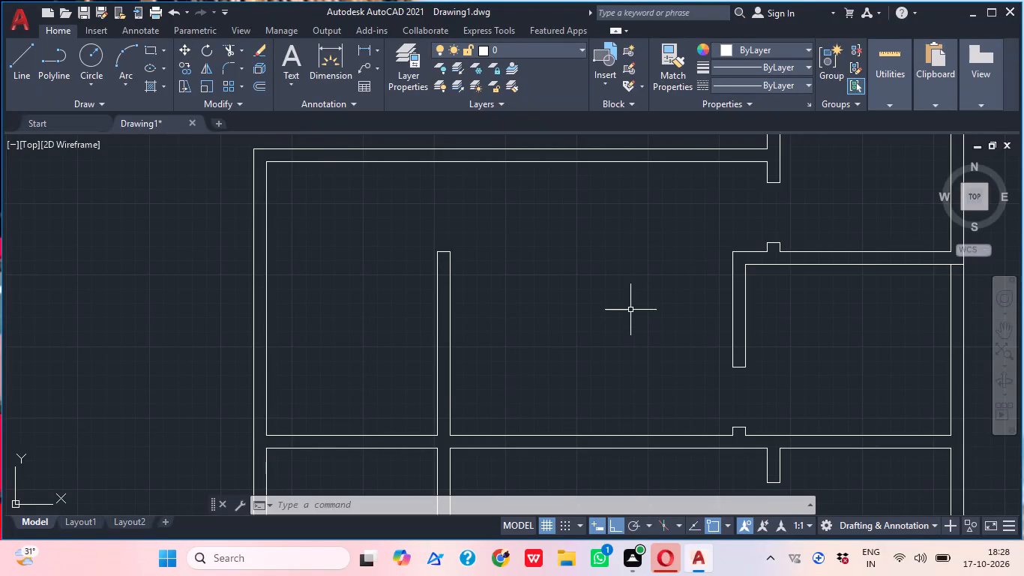
# Examine the northern rooms' walls and the door openings along the east side, then review the whole floor plan.
pyautogui.scroll(-1, 587, 316)
pyautogui.moveTo(587, 321); pyautogui.dragTo(567, 383, button='middle')
pyautogui.moveTo(548, 383); pyautogui.dragTo(537, 335, button='middle')
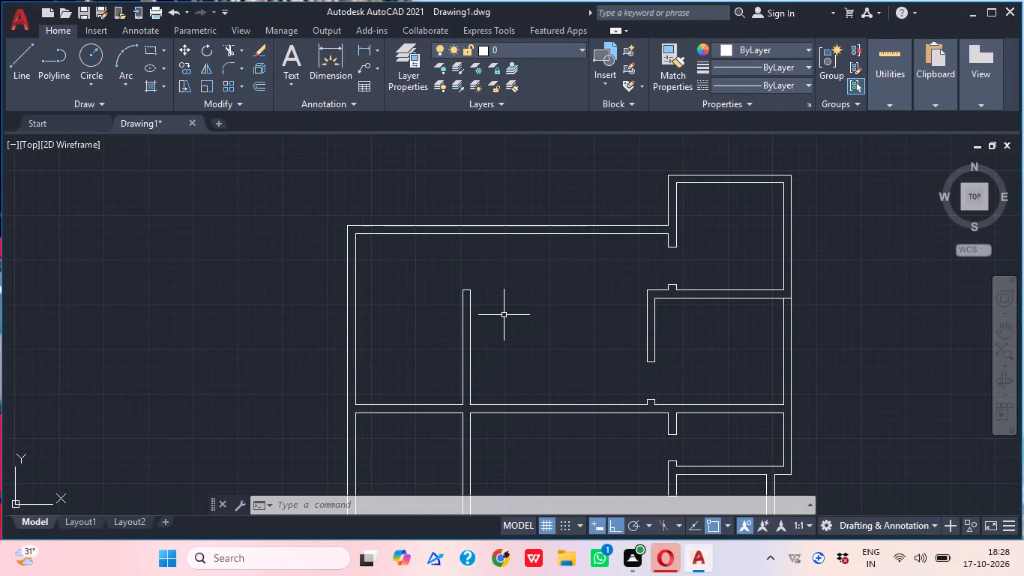
pyautogui.middleClick(525, 345)
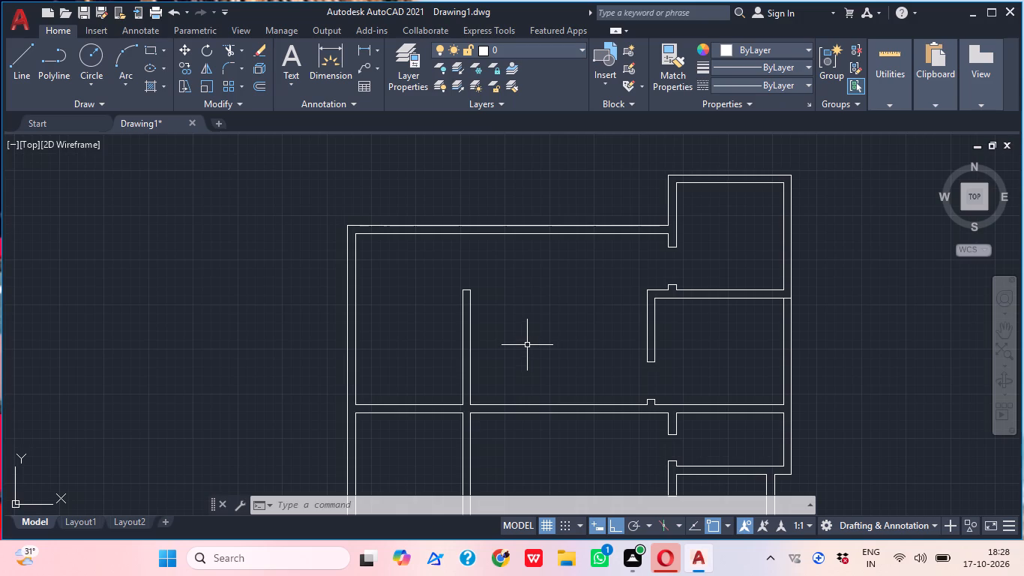
pyautogui.moveTo(555, 328); pyautogui.dragTo(539, 306, button='middle')
pyautogui.moveTo(563, 333); pyautogui.dragTo(544, 319, button='middle')
pyautogui.scroll(-1, 545, 320)
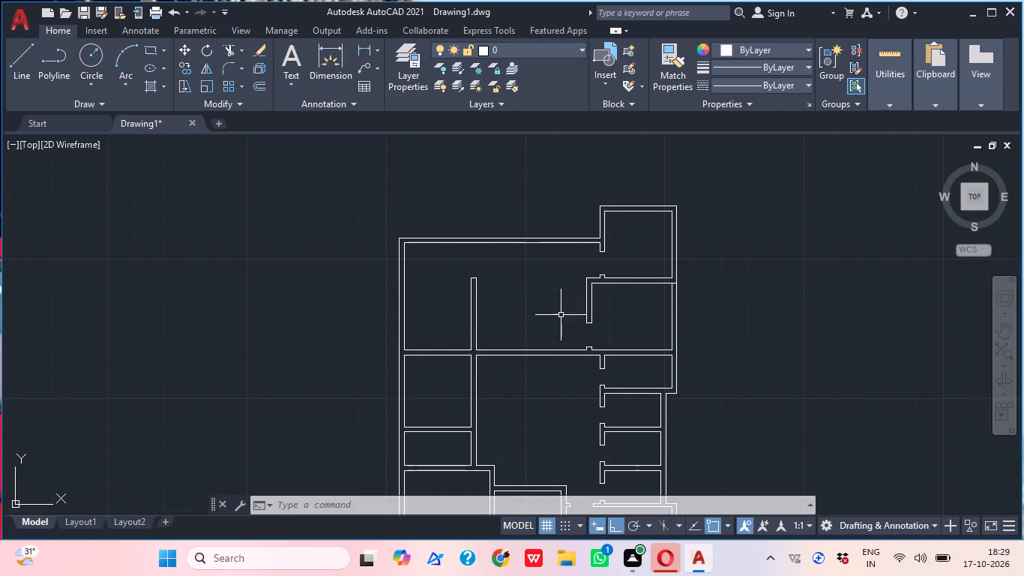
pyautogui.middleClick(551, 321)
pyautogui.scroll(1, 496, 340)
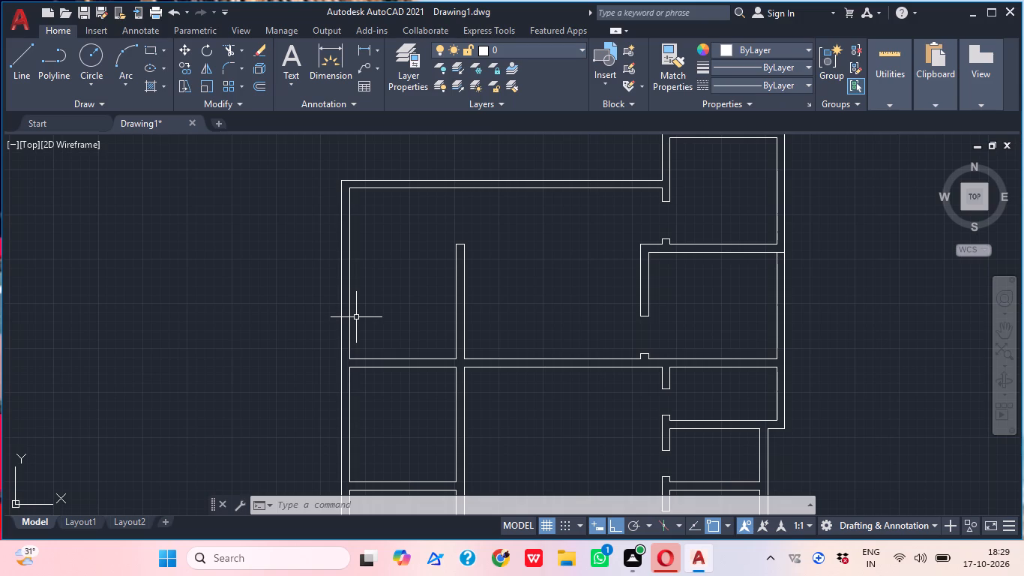
pyautogui.moveTo(497, 316); pyautogui.dragTo(525, 306, button='middle')
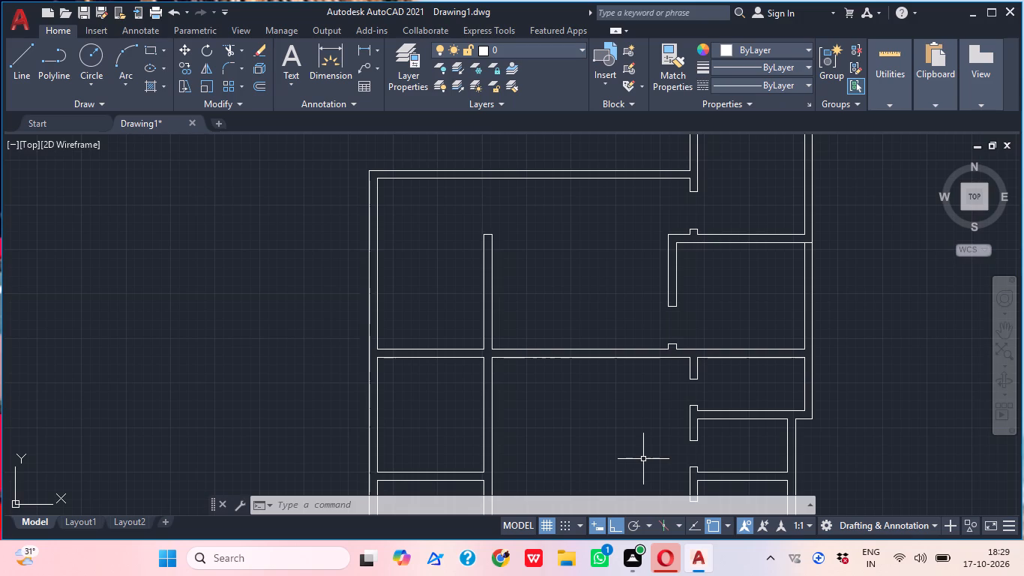
pyautogui.moveTo(688, 378); pyautogui.dragTo(721, 381, button='middle')
pyautogui.scroll(-1, 697, 379)
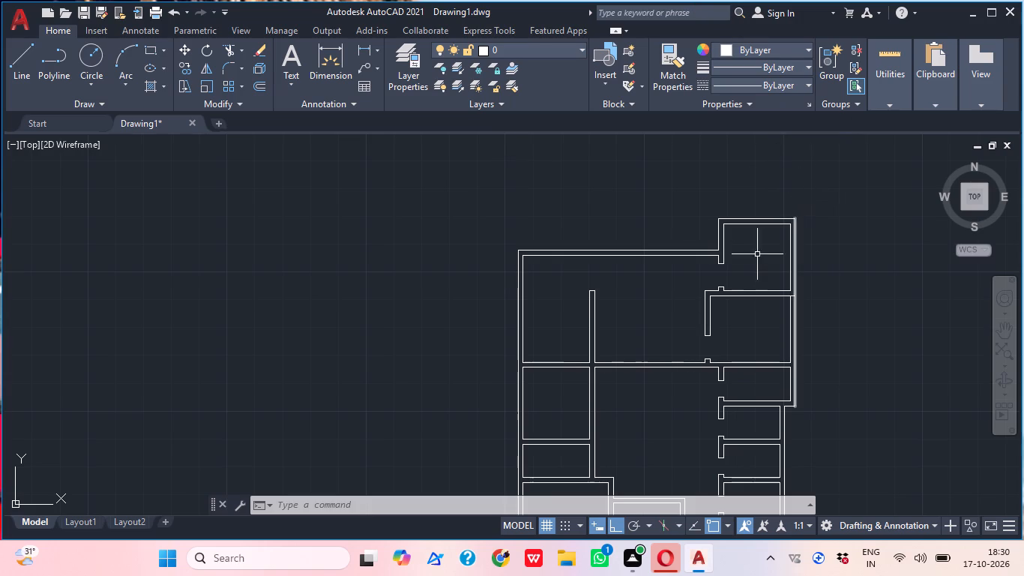
pyautogui.moveTo(677, 302); pyautogui.dragTo(654, 256, button='middle')
pyautogui.moveTo(630, 332); pyautogui.dragTo(612, 283, button='middle')
pyautogui.scroll(-1, 633, 331)
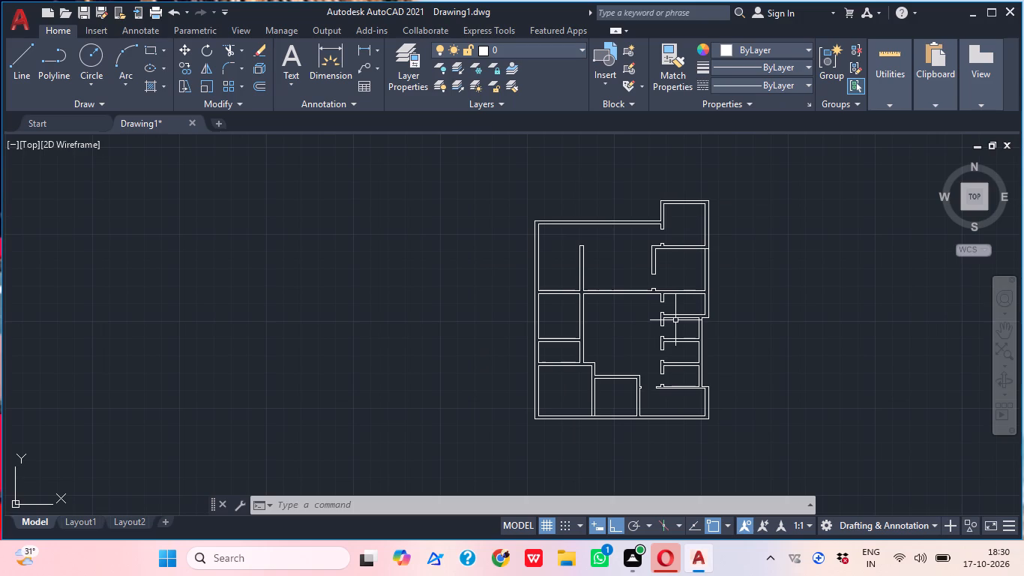
pyautogui.moveTo(636, 279); pyautogui.dragTo(651, 278, button='middle')
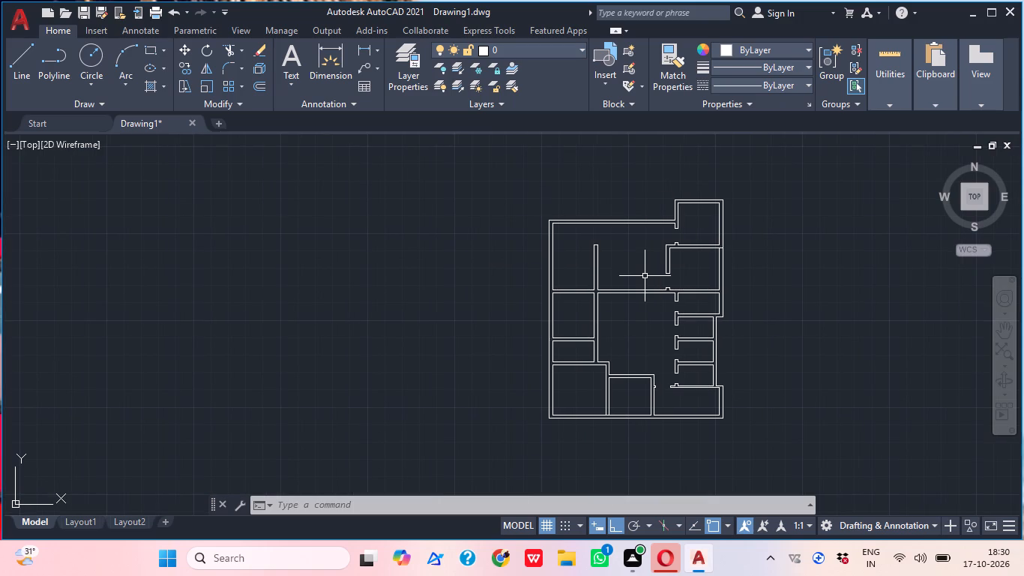
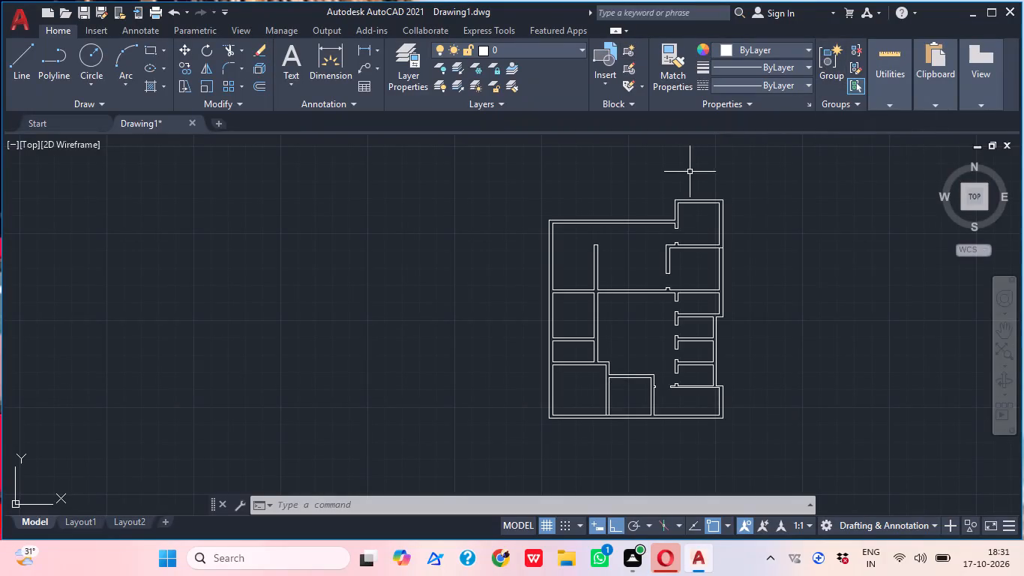
# Examine the northern rooms' walls, the free-standing interior wall and the east-side door openings, then review the entire floor plan.
pyautogui.scroll(2, 663, 213)
pyautogui.moveTo(710, 269); pyautogui.dragTo(555, 221, button='middle')
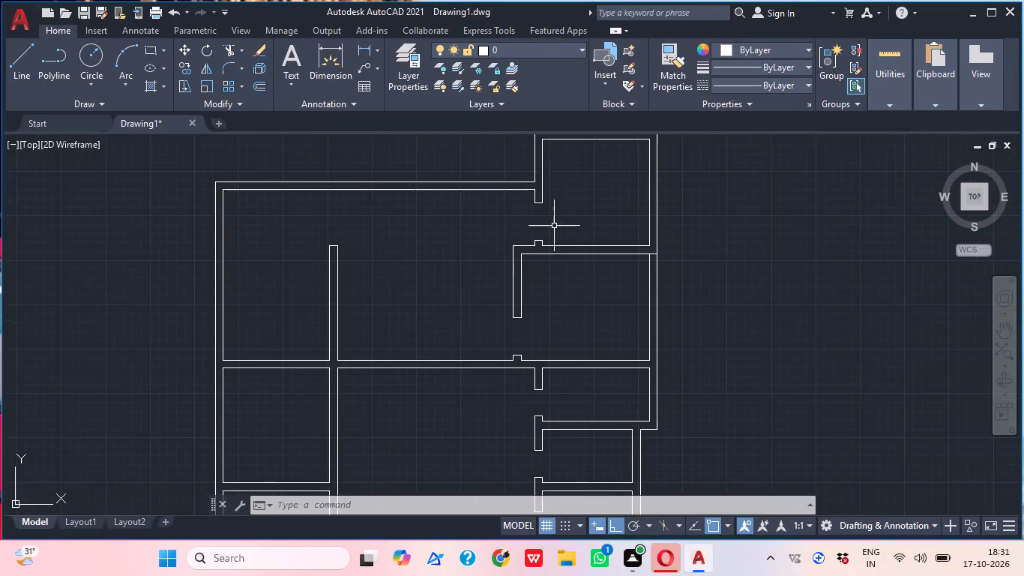
pyautogui.moveTo(528, 284); pyautogui.dragTo(589, 322, button='middle')
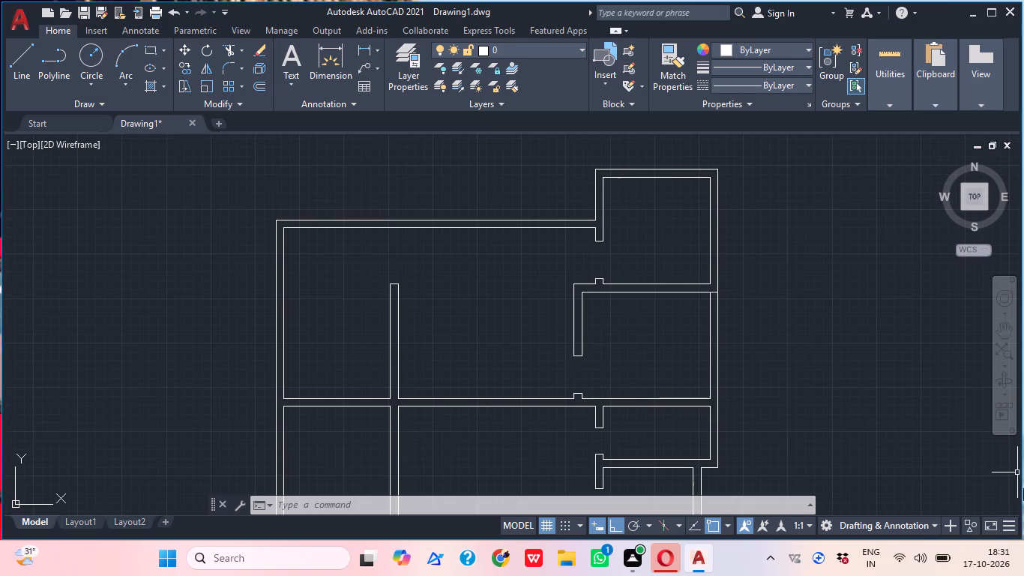
pyautogui.scroll(-1, 734, 306)
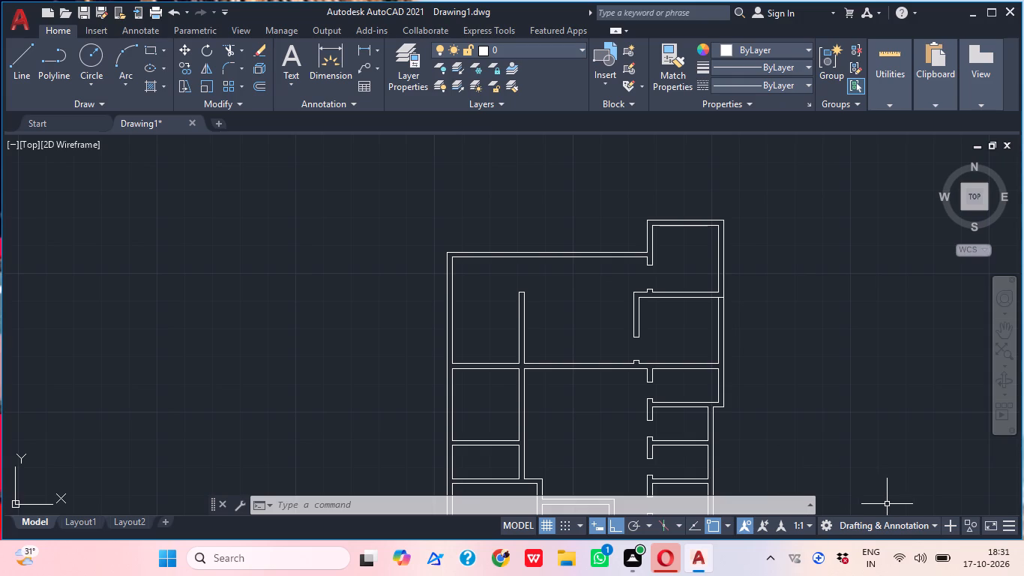
pyautogui.scroll(1, 666, 377)
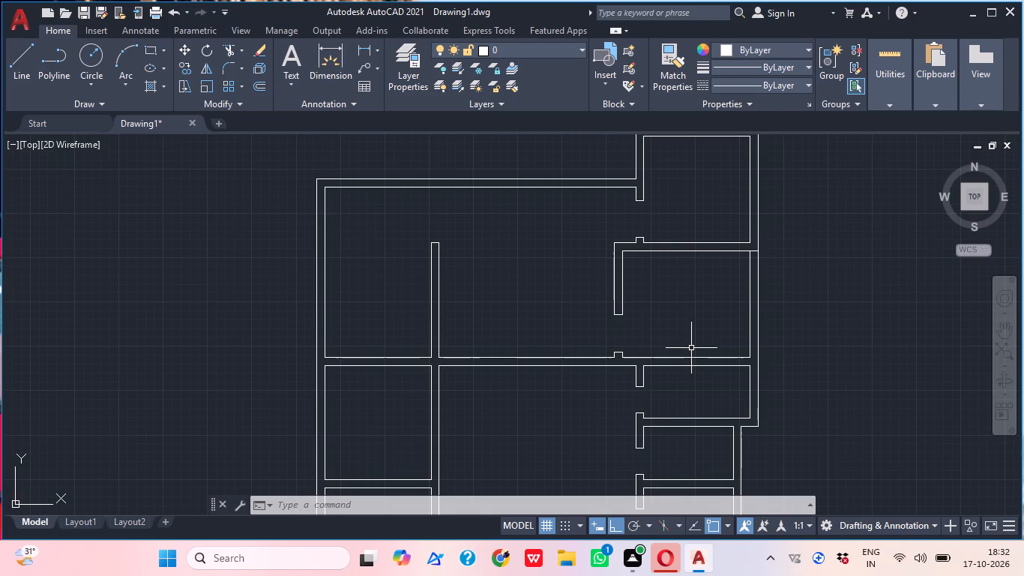
pyautogui.moveTo(636, 296); pyautogui.dragTo(860, 316, button='middle')
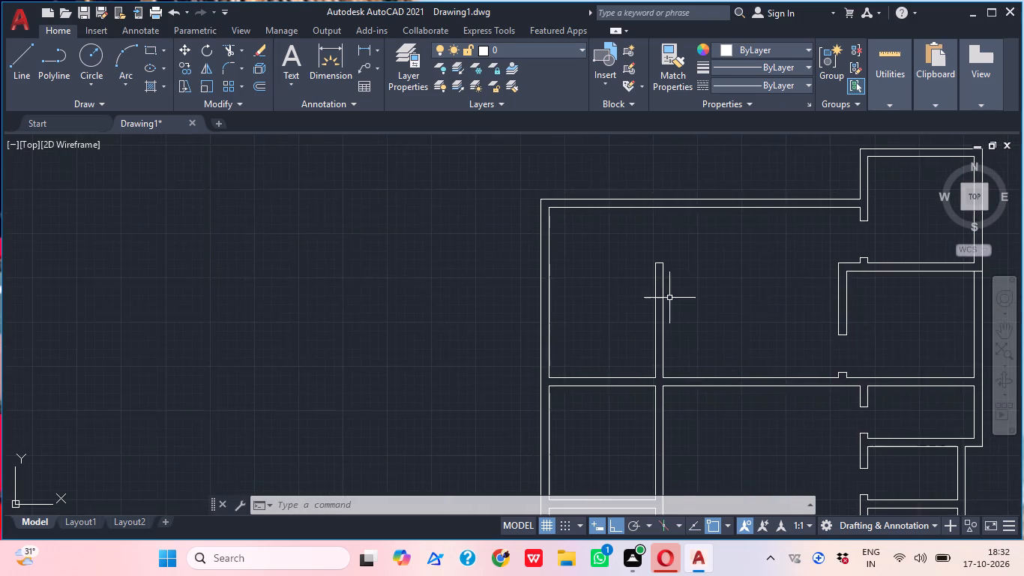
pyautogui.scroll(-2, 666, 290)
pyautogui.moveTo(692, 327); pyautogui.dragTo(676, 145, button='middle')
pyautogui.scroll(1, 690, 250)
pyautogui.moveTo(685, 281); pyautogui.dragTo(686, 380, button='middle')
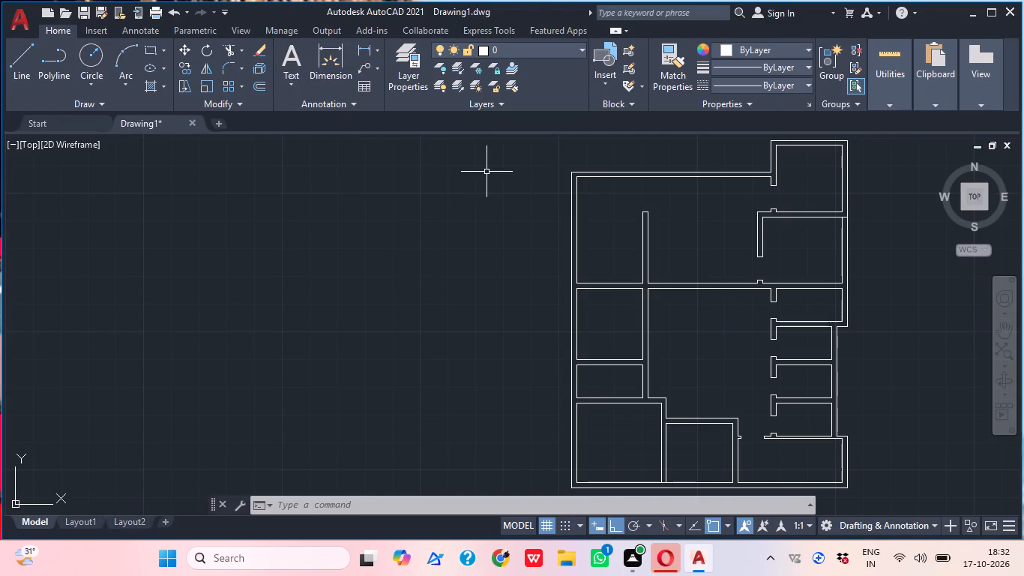
pyautogui.scroll(-1, 487, 178)
pyautogui.moveTo(487, 187); pyautogui.dragTo(481, 196, button='middle')
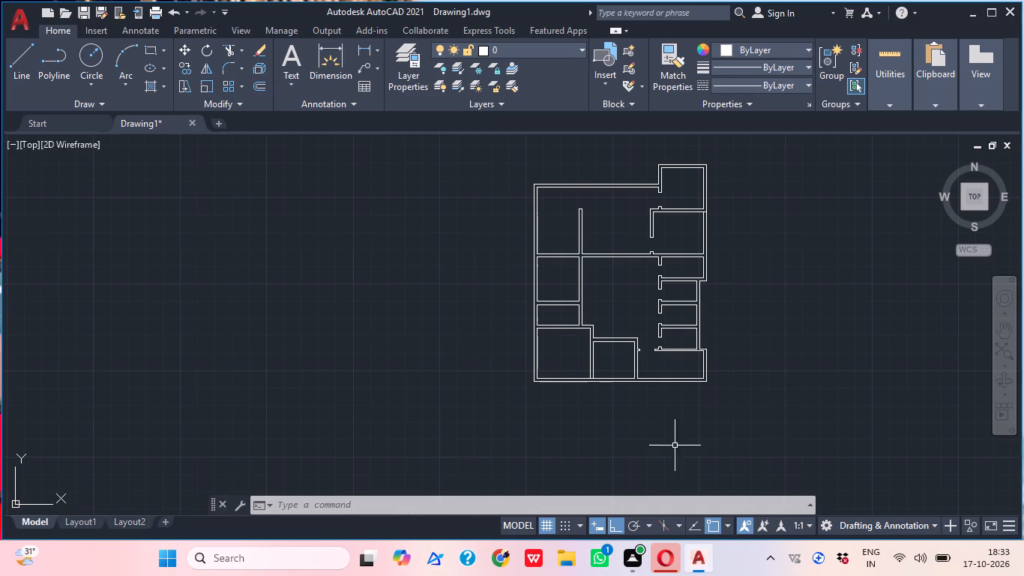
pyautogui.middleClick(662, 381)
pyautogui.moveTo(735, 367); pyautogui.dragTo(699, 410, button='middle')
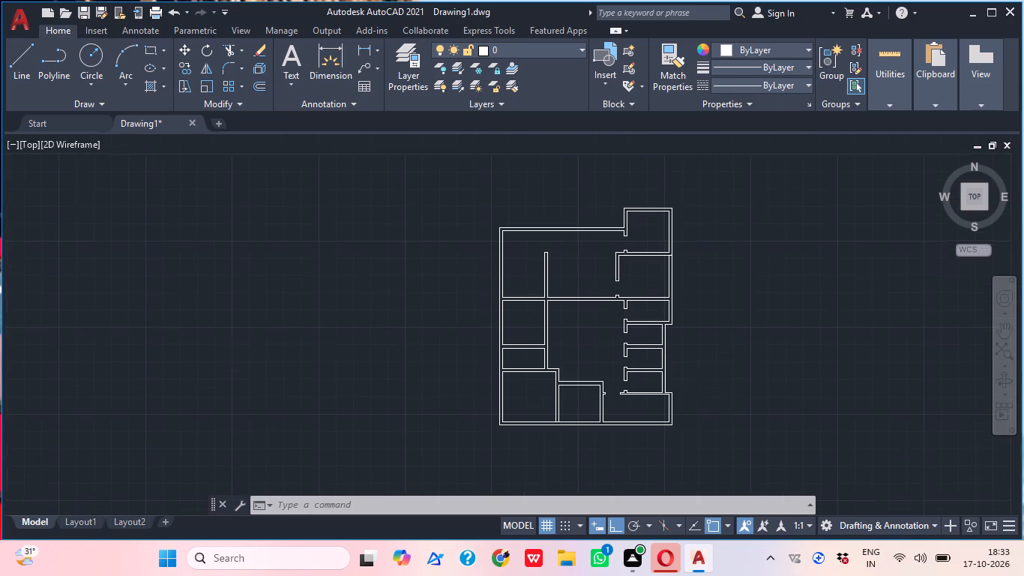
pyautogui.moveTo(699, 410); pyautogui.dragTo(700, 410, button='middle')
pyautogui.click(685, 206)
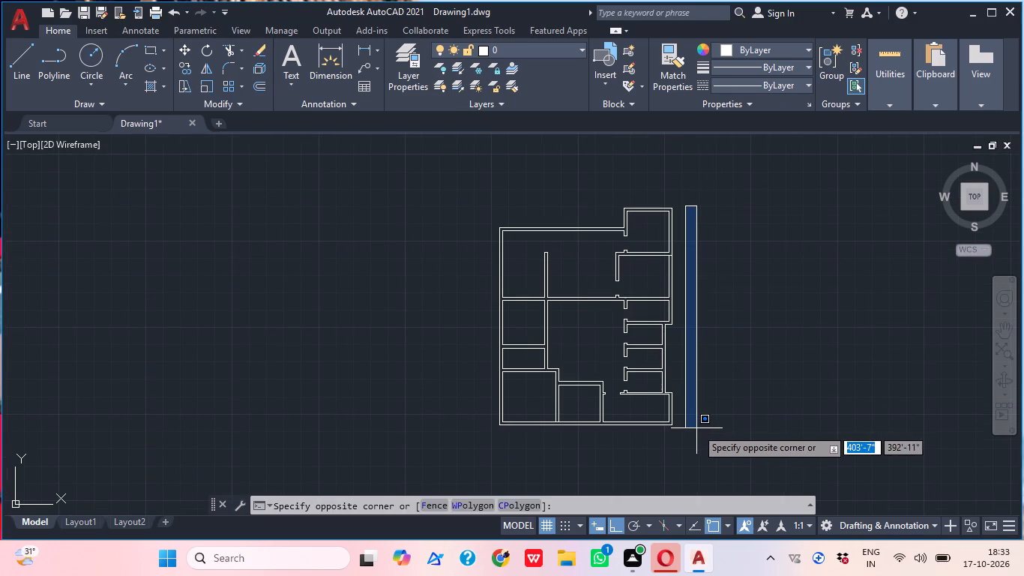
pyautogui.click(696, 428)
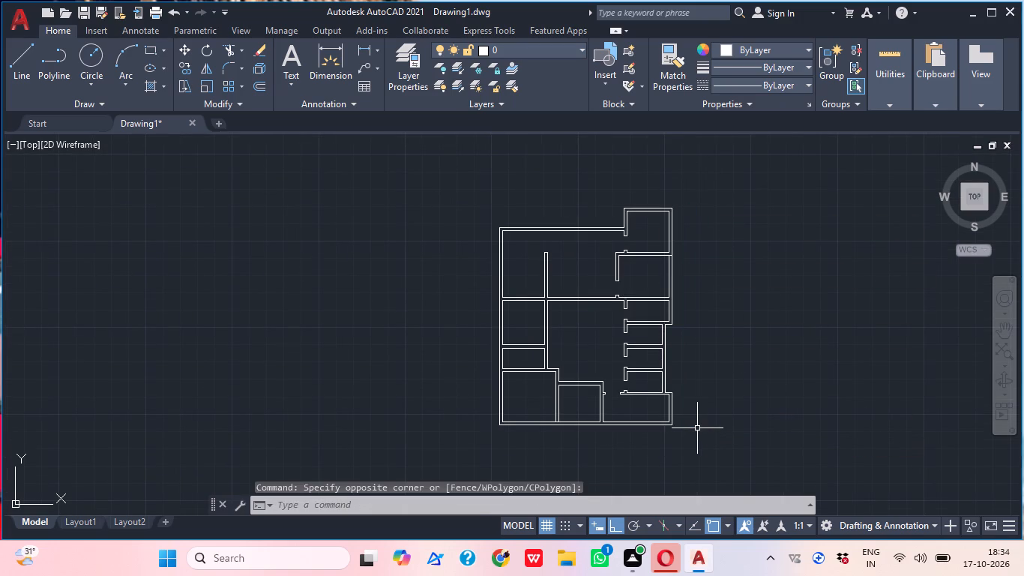
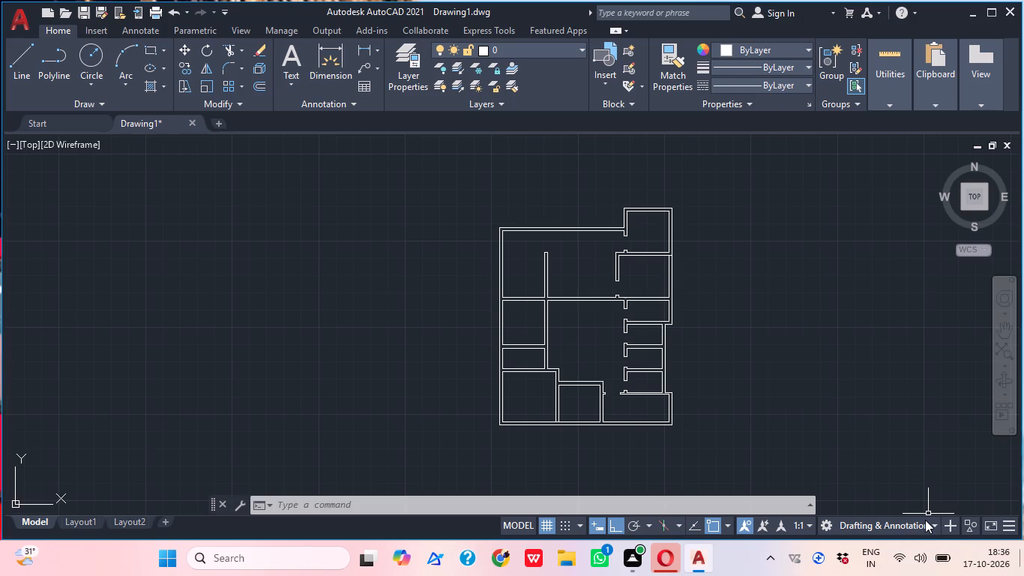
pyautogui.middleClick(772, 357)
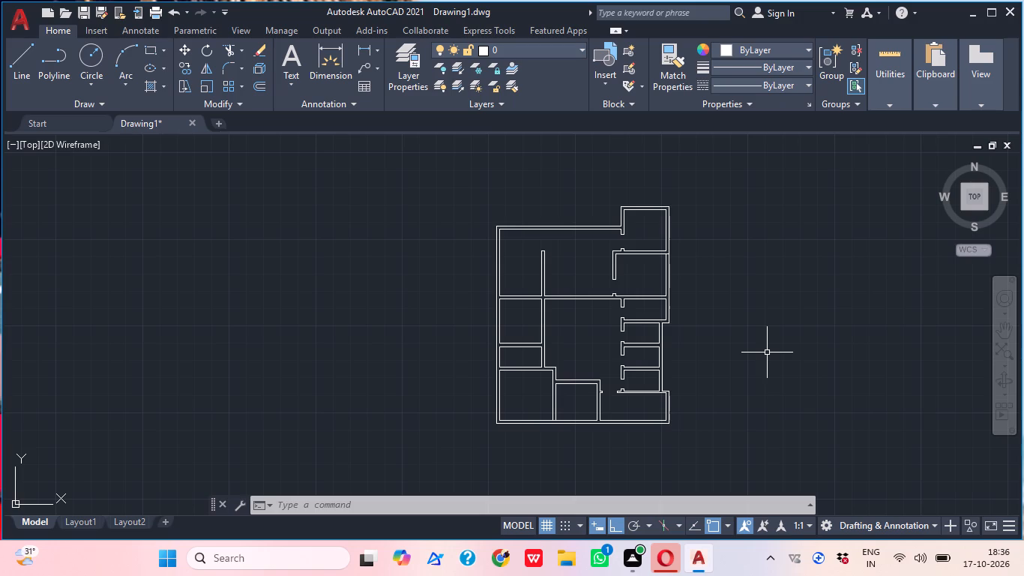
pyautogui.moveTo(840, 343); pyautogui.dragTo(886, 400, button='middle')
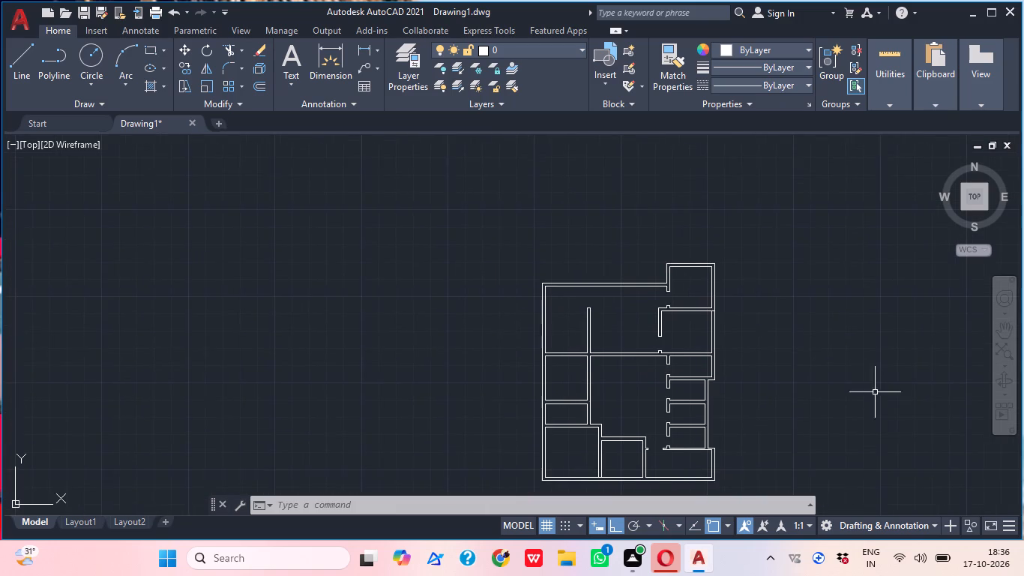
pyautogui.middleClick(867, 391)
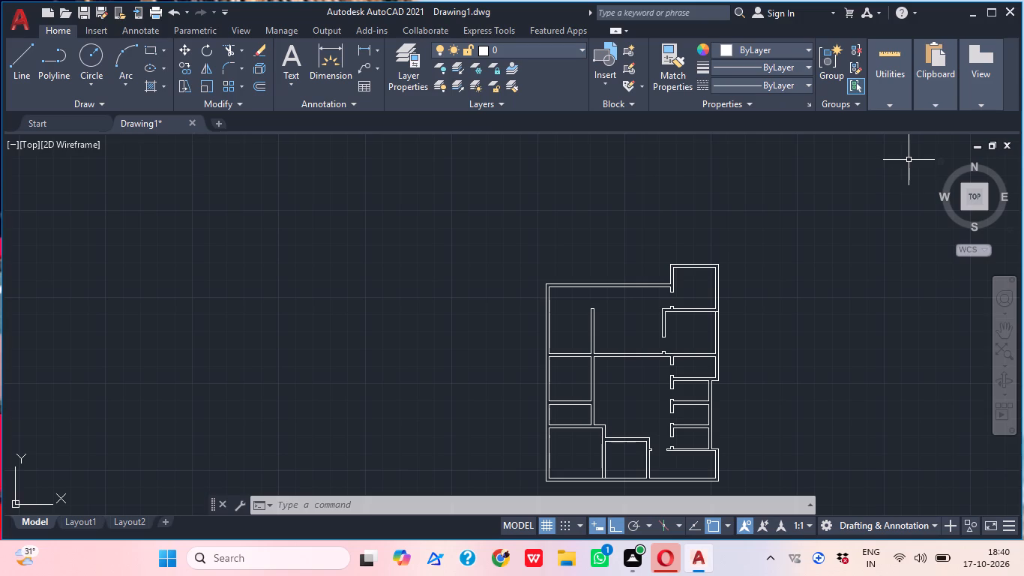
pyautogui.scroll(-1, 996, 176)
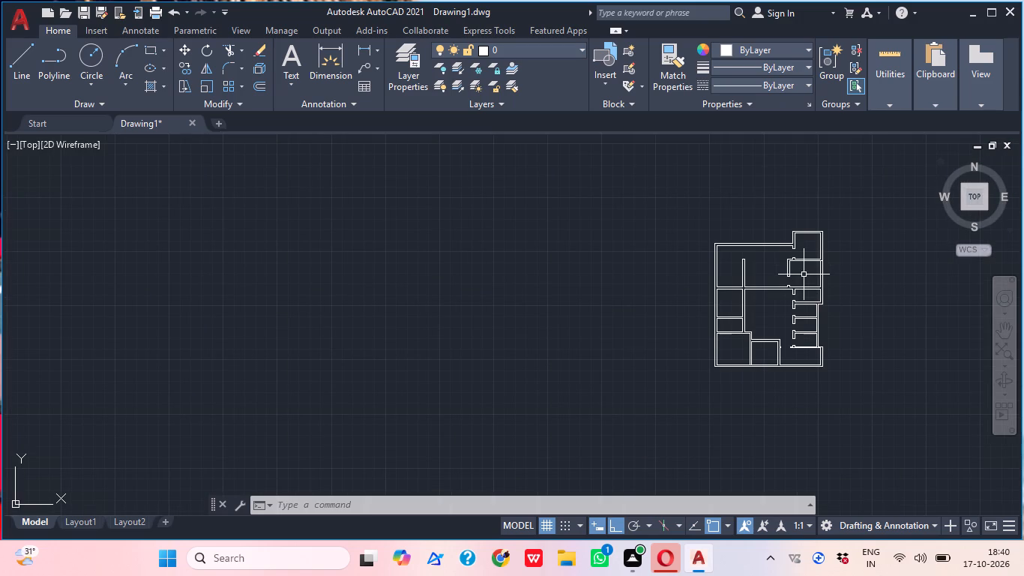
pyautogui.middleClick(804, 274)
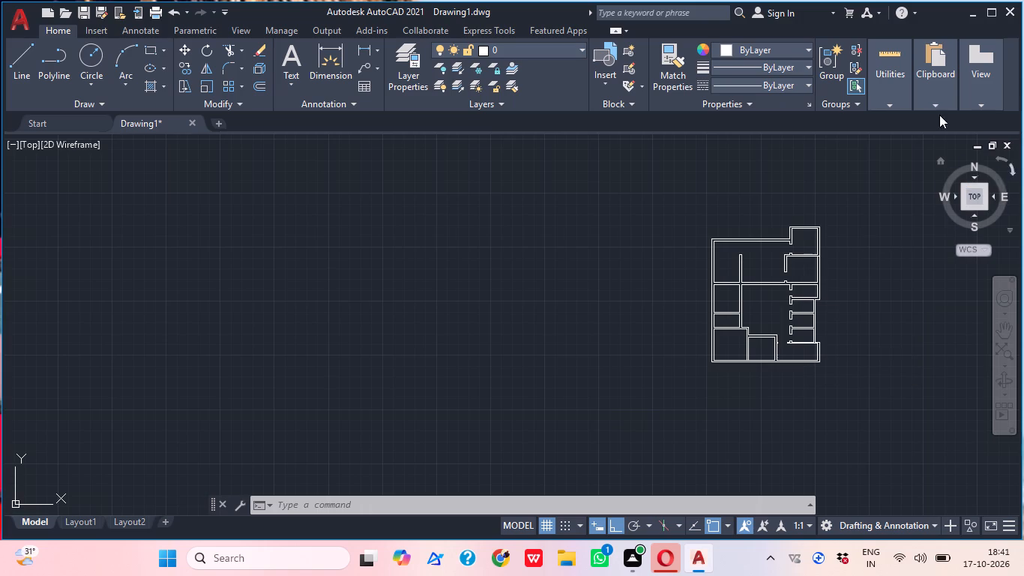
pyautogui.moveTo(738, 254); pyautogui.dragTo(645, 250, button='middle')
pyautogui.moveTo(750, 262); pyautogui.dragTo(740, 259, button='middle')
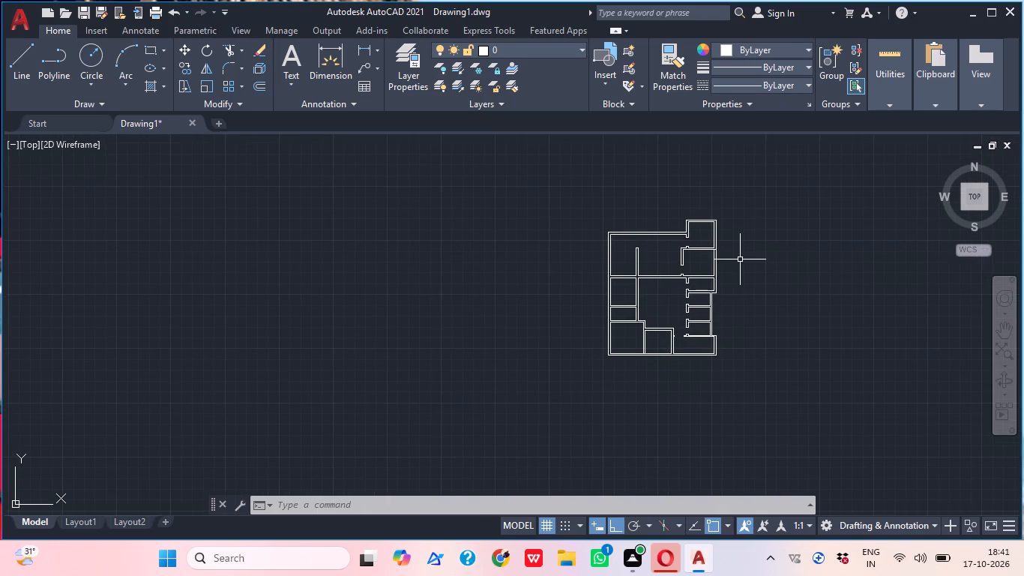
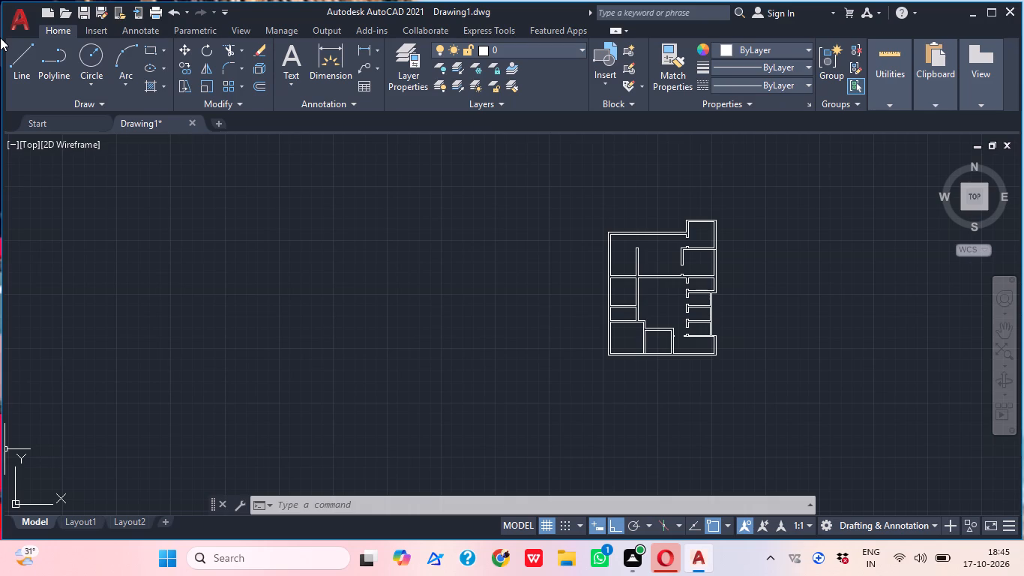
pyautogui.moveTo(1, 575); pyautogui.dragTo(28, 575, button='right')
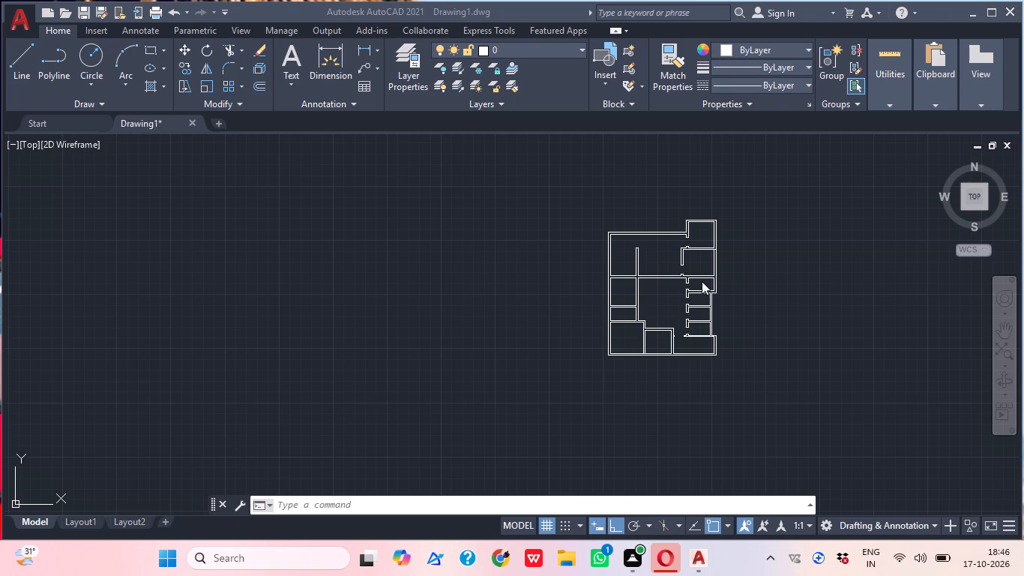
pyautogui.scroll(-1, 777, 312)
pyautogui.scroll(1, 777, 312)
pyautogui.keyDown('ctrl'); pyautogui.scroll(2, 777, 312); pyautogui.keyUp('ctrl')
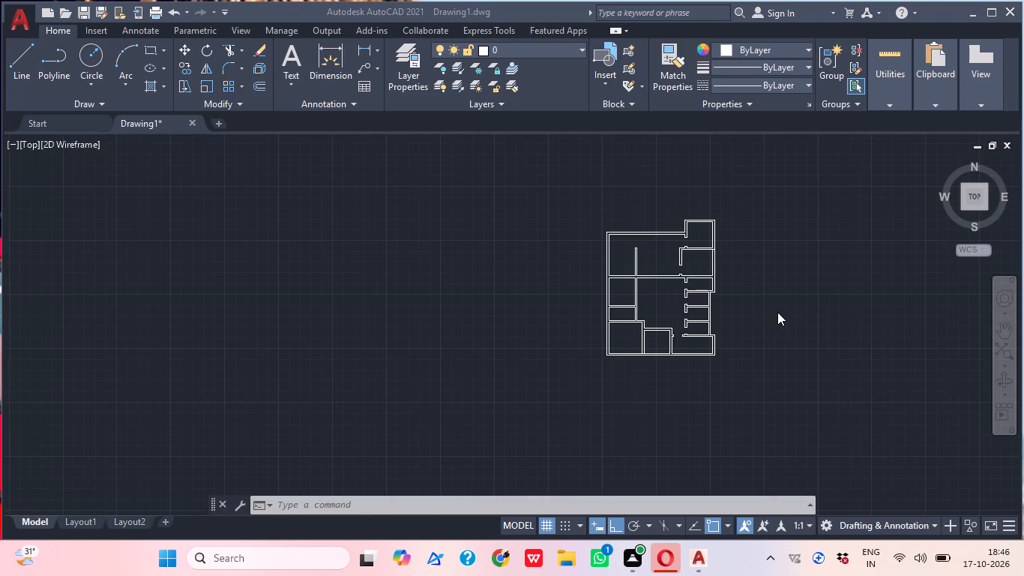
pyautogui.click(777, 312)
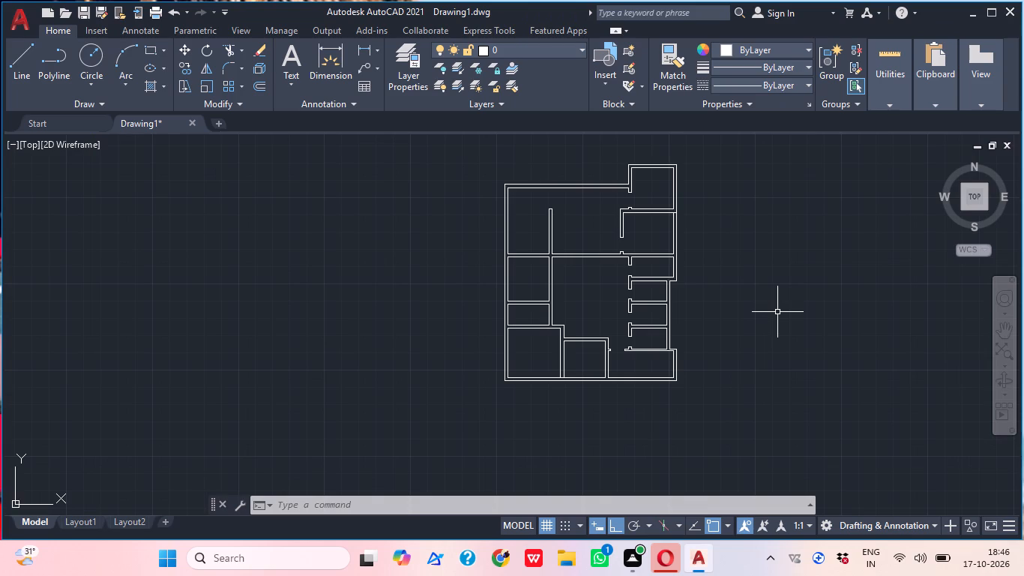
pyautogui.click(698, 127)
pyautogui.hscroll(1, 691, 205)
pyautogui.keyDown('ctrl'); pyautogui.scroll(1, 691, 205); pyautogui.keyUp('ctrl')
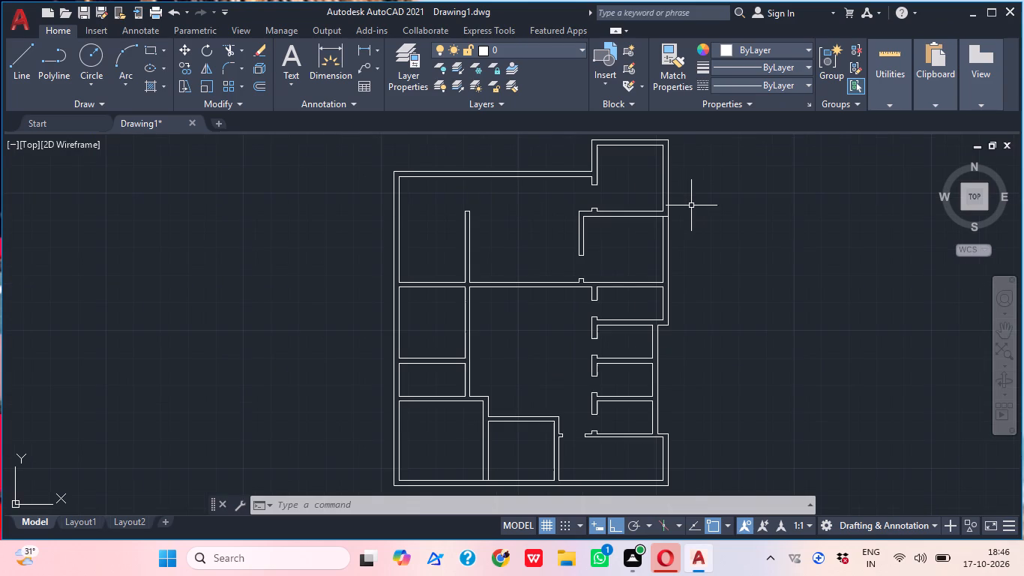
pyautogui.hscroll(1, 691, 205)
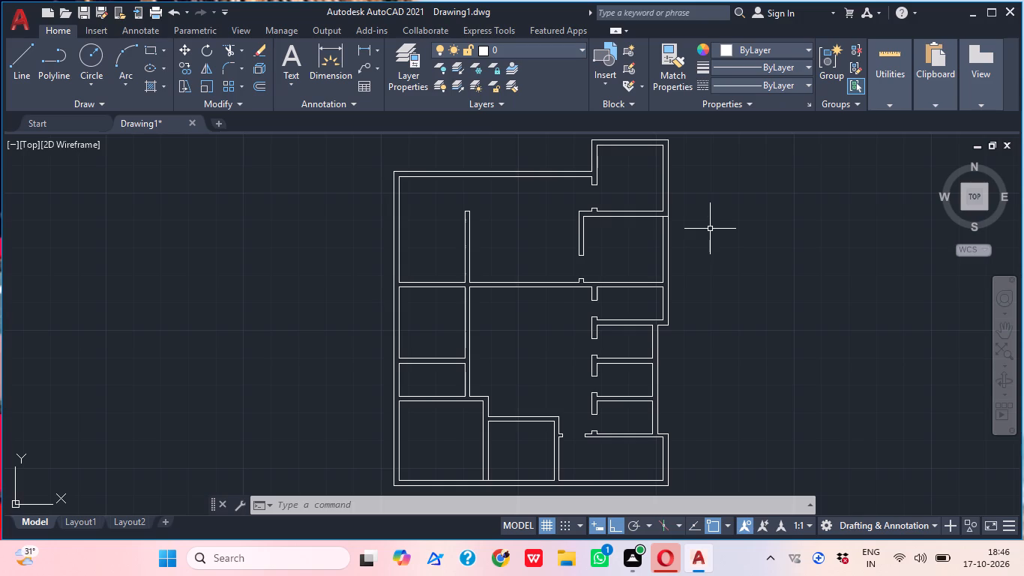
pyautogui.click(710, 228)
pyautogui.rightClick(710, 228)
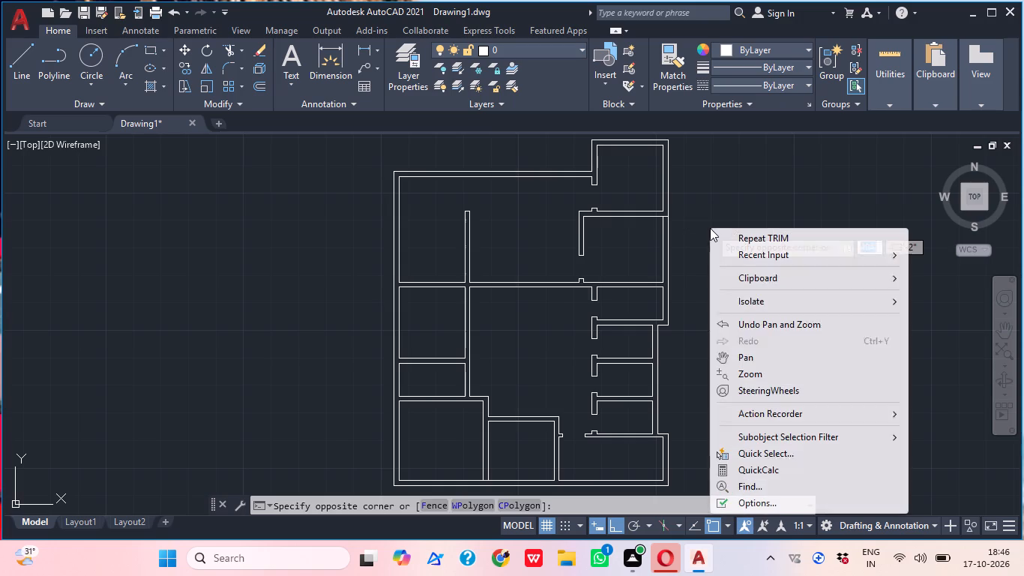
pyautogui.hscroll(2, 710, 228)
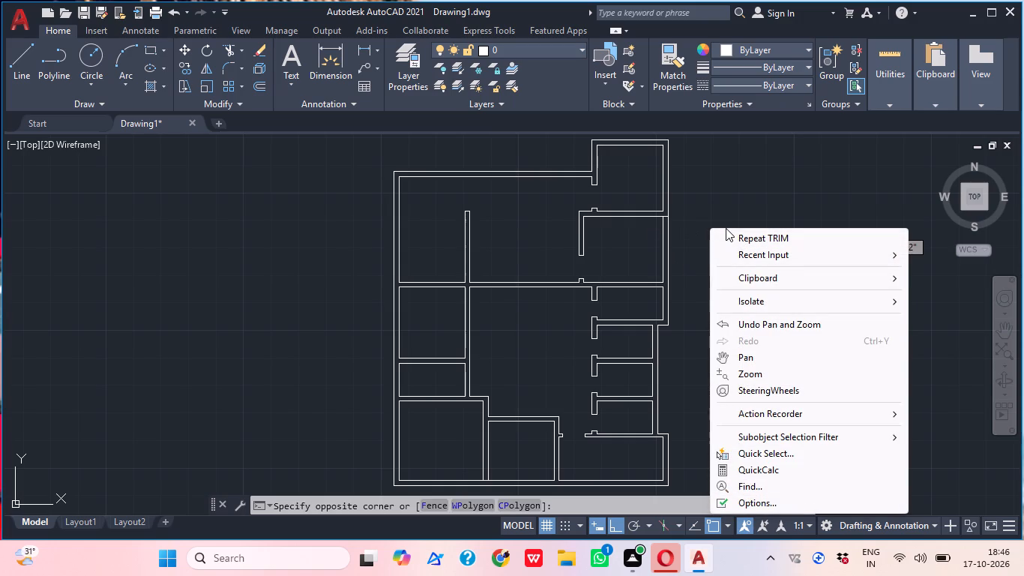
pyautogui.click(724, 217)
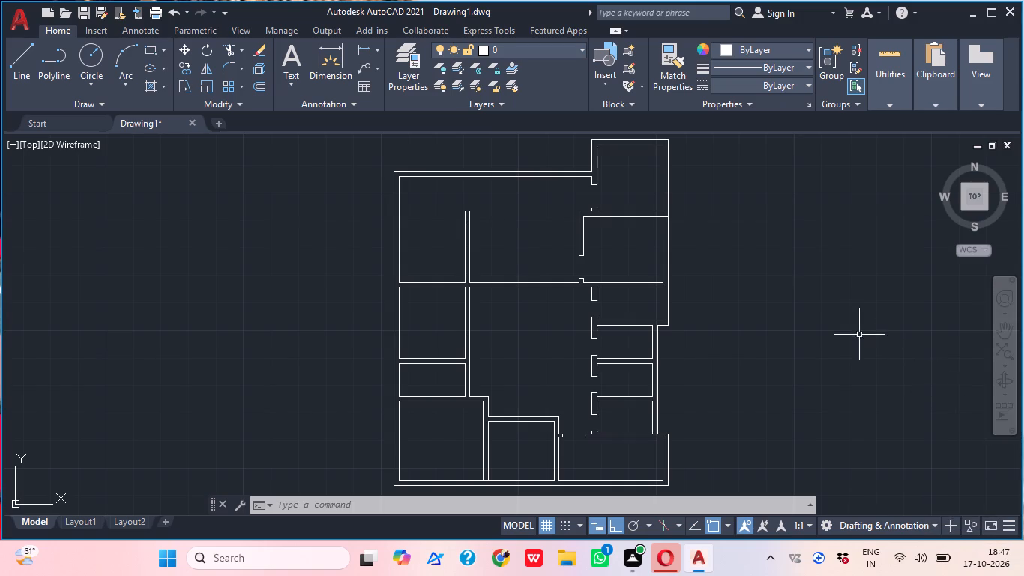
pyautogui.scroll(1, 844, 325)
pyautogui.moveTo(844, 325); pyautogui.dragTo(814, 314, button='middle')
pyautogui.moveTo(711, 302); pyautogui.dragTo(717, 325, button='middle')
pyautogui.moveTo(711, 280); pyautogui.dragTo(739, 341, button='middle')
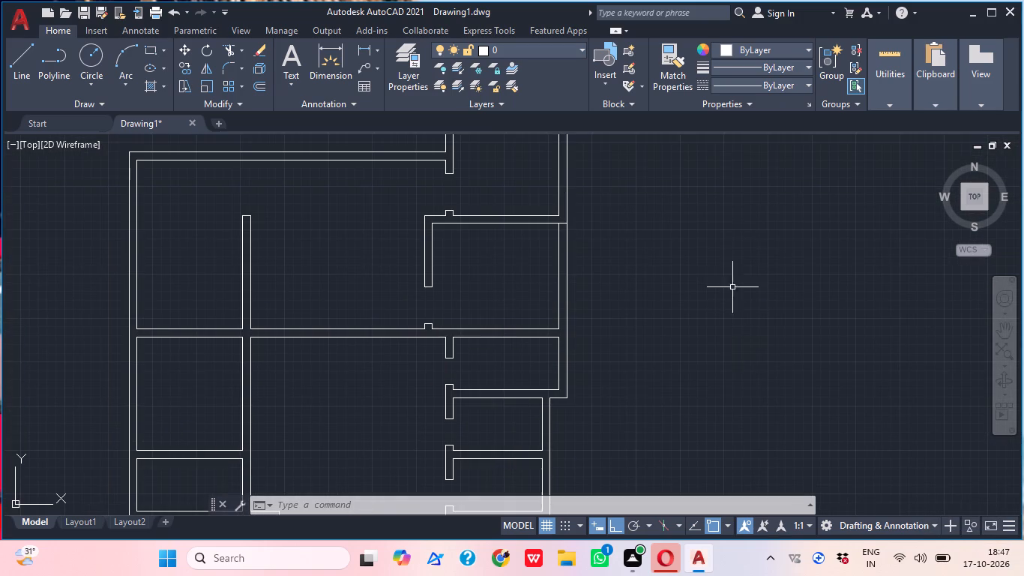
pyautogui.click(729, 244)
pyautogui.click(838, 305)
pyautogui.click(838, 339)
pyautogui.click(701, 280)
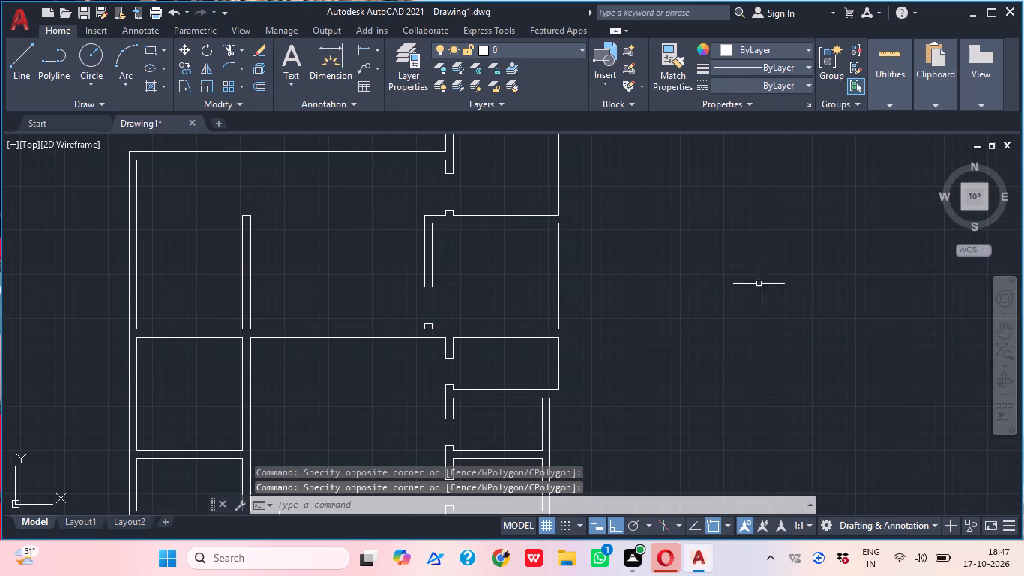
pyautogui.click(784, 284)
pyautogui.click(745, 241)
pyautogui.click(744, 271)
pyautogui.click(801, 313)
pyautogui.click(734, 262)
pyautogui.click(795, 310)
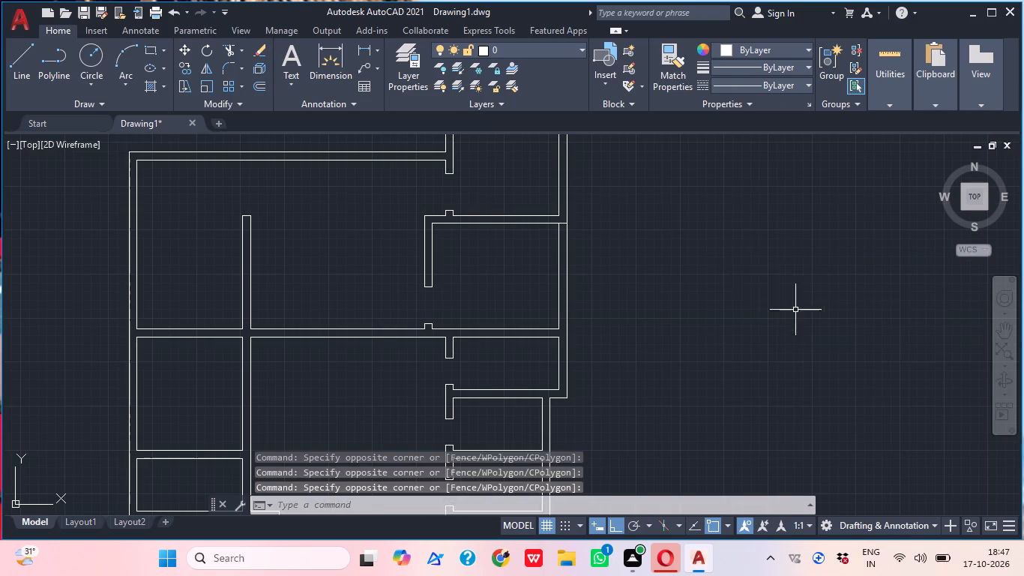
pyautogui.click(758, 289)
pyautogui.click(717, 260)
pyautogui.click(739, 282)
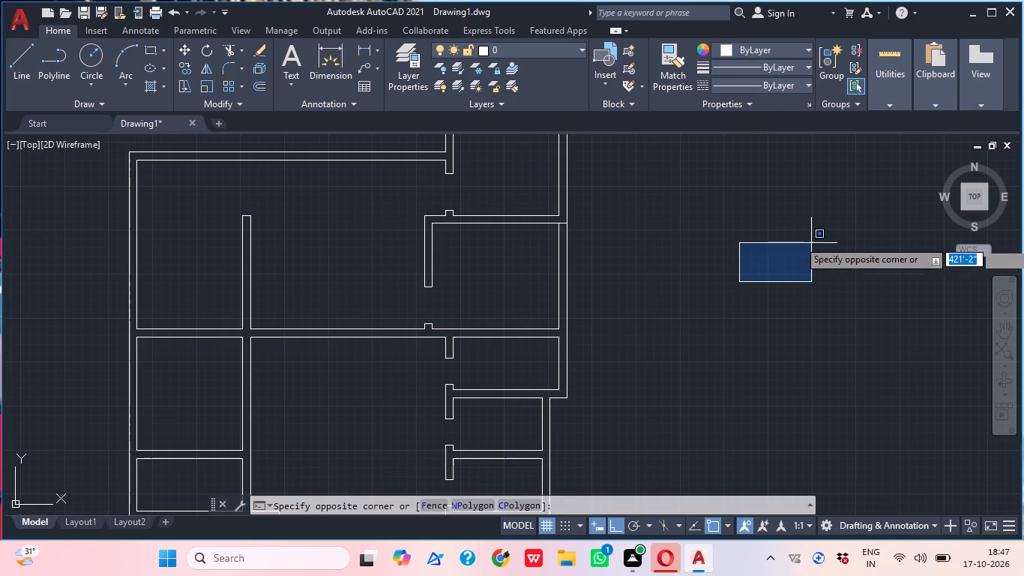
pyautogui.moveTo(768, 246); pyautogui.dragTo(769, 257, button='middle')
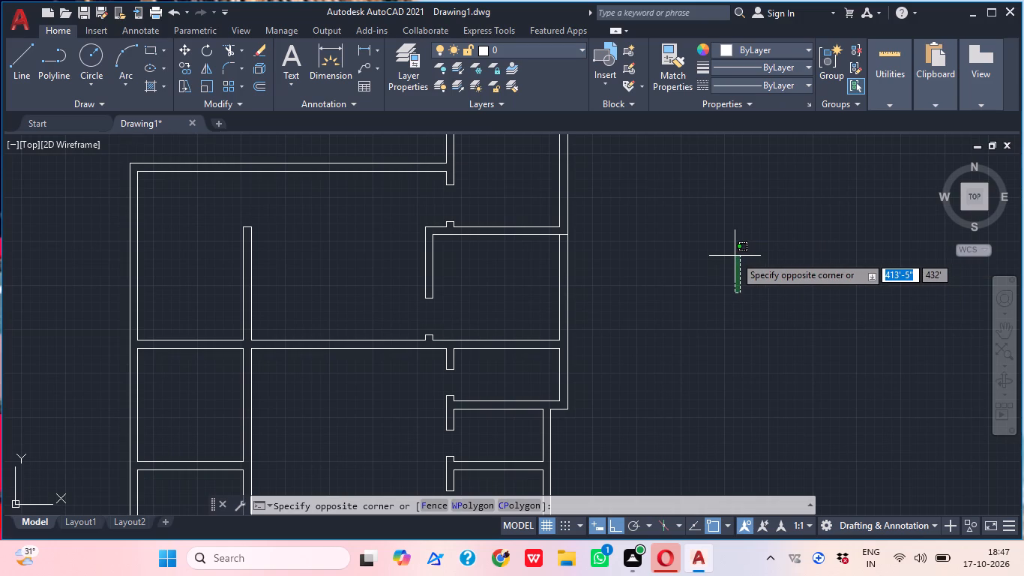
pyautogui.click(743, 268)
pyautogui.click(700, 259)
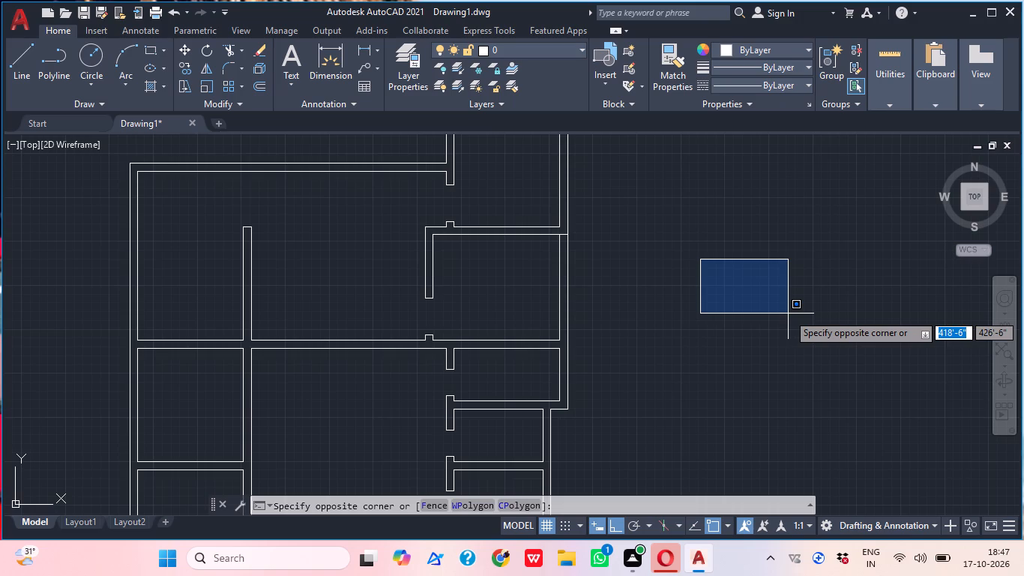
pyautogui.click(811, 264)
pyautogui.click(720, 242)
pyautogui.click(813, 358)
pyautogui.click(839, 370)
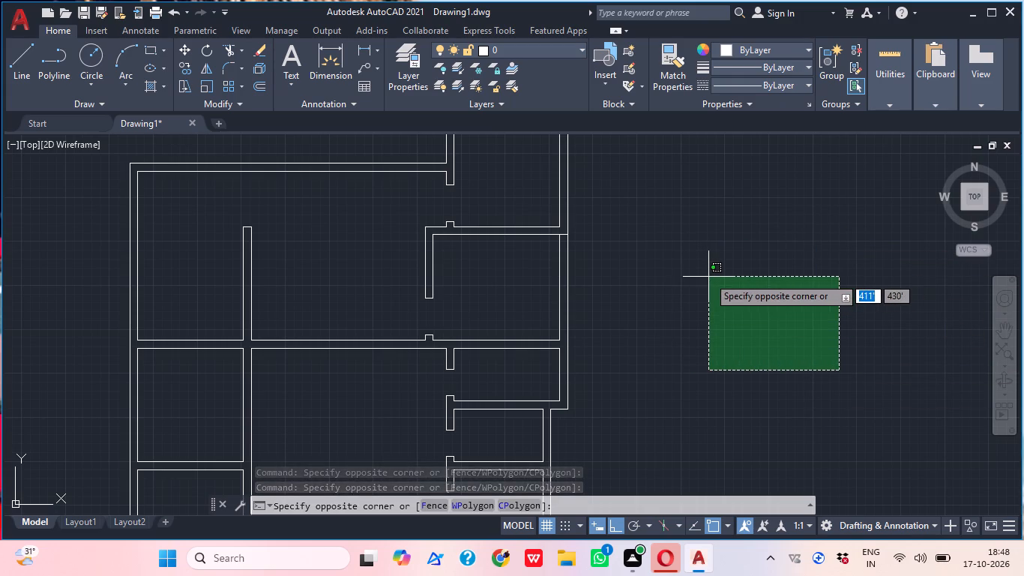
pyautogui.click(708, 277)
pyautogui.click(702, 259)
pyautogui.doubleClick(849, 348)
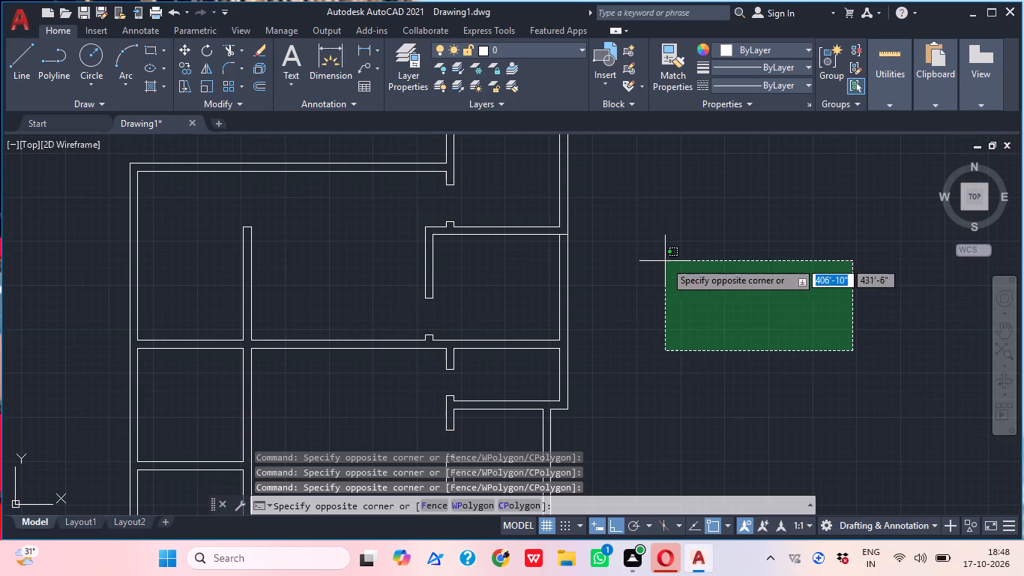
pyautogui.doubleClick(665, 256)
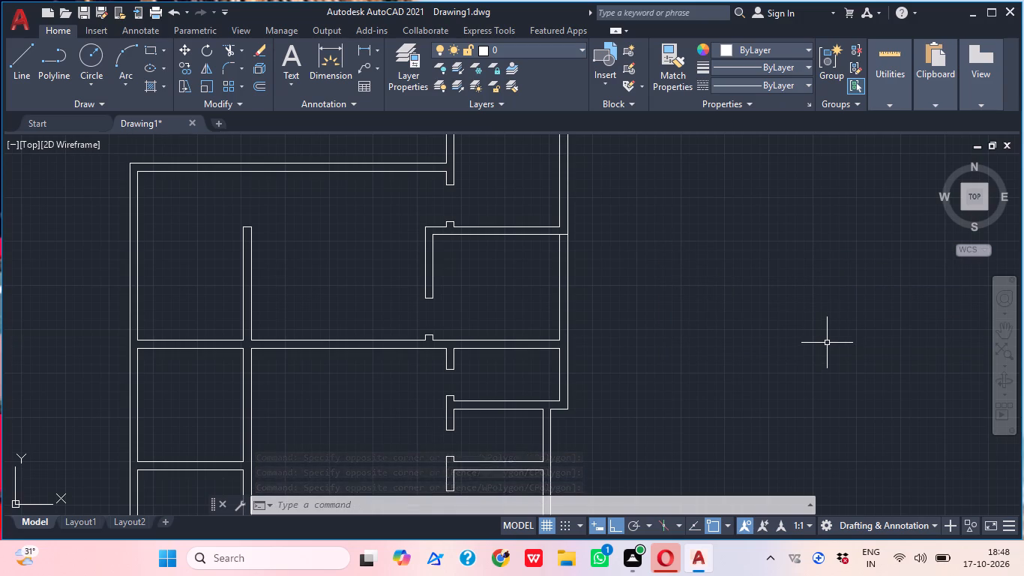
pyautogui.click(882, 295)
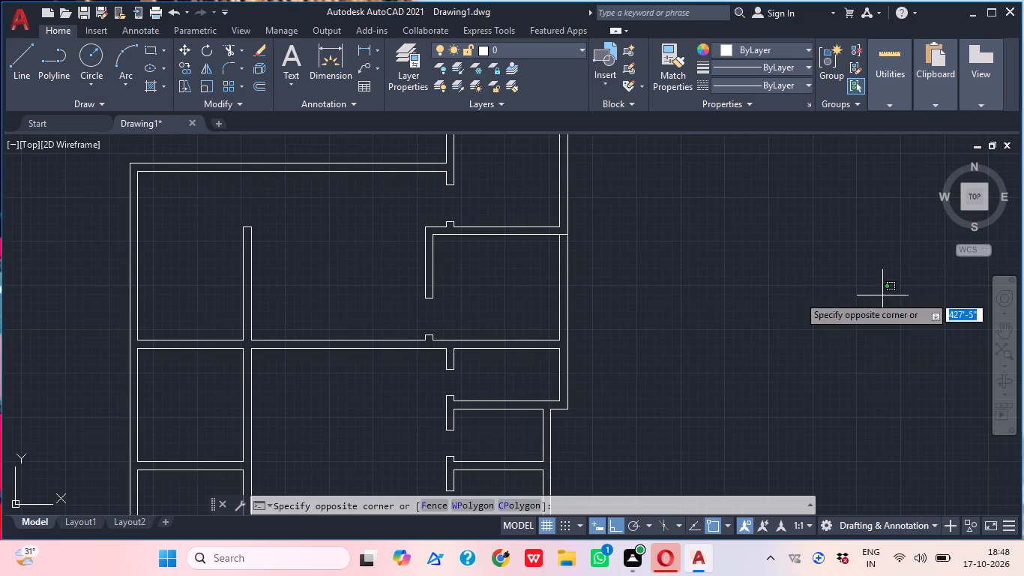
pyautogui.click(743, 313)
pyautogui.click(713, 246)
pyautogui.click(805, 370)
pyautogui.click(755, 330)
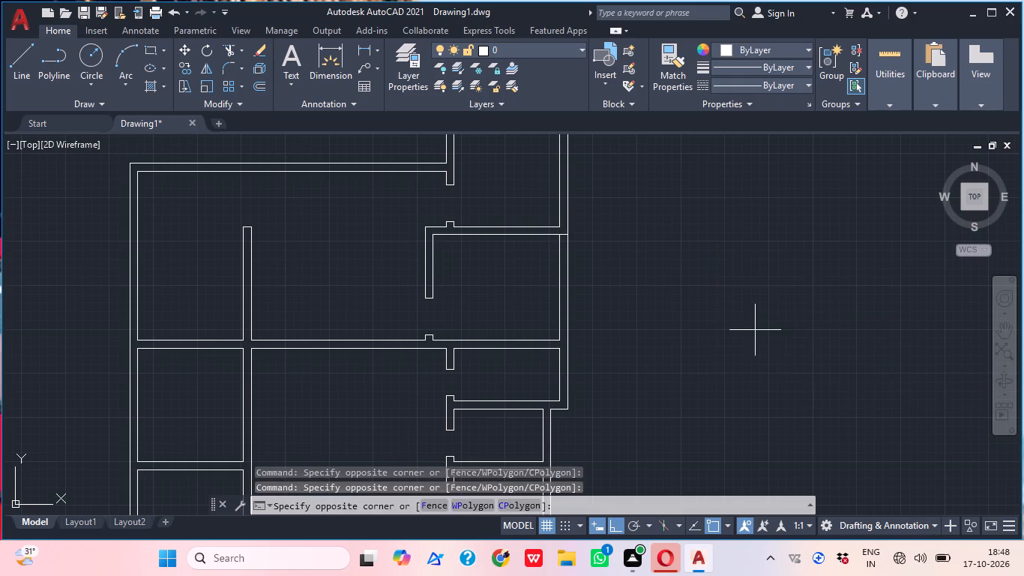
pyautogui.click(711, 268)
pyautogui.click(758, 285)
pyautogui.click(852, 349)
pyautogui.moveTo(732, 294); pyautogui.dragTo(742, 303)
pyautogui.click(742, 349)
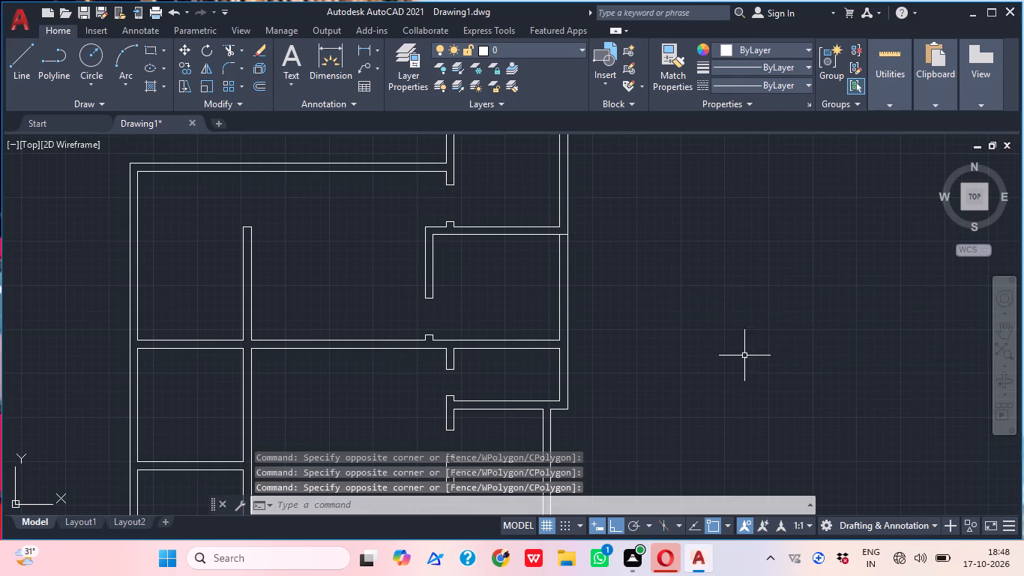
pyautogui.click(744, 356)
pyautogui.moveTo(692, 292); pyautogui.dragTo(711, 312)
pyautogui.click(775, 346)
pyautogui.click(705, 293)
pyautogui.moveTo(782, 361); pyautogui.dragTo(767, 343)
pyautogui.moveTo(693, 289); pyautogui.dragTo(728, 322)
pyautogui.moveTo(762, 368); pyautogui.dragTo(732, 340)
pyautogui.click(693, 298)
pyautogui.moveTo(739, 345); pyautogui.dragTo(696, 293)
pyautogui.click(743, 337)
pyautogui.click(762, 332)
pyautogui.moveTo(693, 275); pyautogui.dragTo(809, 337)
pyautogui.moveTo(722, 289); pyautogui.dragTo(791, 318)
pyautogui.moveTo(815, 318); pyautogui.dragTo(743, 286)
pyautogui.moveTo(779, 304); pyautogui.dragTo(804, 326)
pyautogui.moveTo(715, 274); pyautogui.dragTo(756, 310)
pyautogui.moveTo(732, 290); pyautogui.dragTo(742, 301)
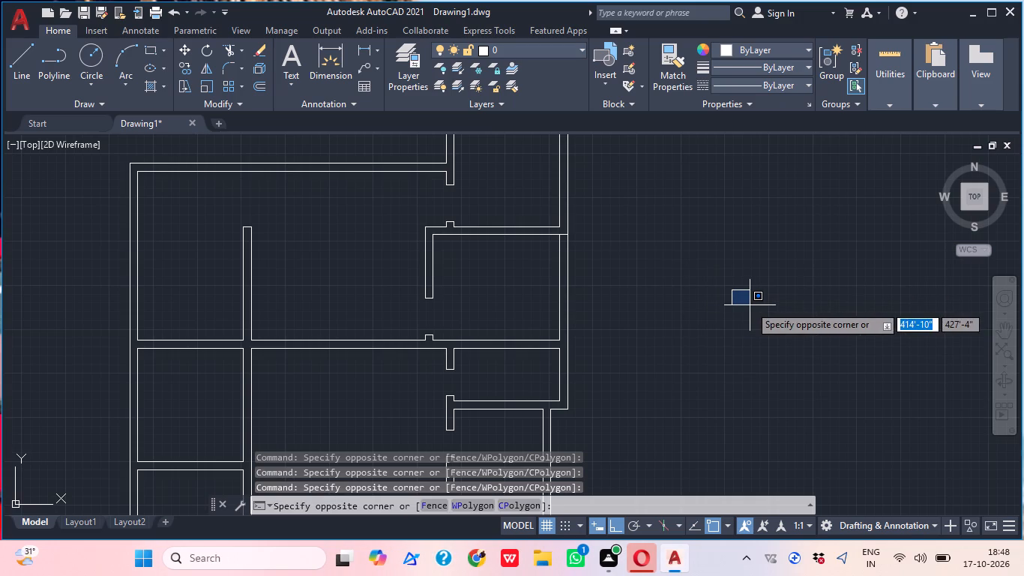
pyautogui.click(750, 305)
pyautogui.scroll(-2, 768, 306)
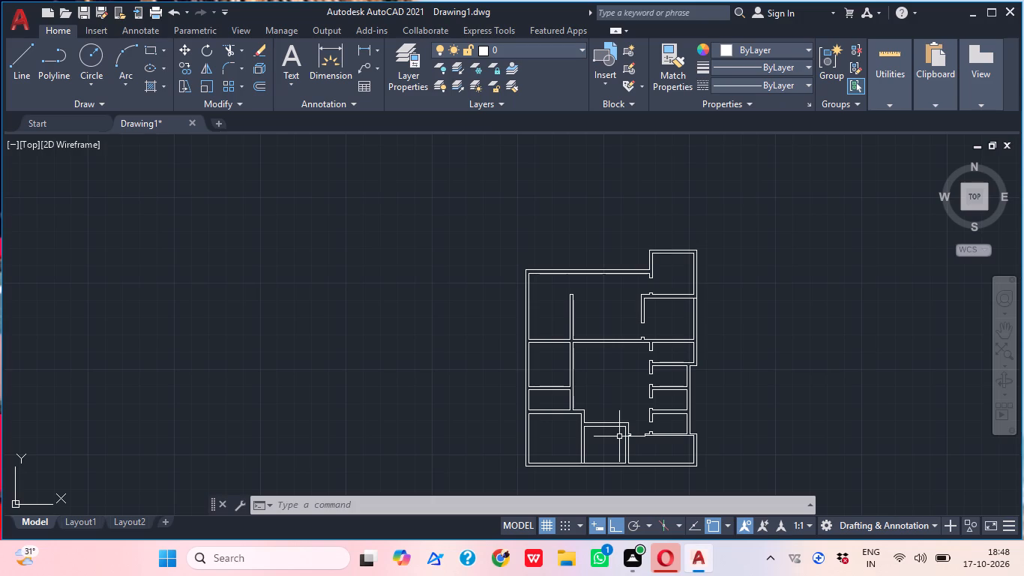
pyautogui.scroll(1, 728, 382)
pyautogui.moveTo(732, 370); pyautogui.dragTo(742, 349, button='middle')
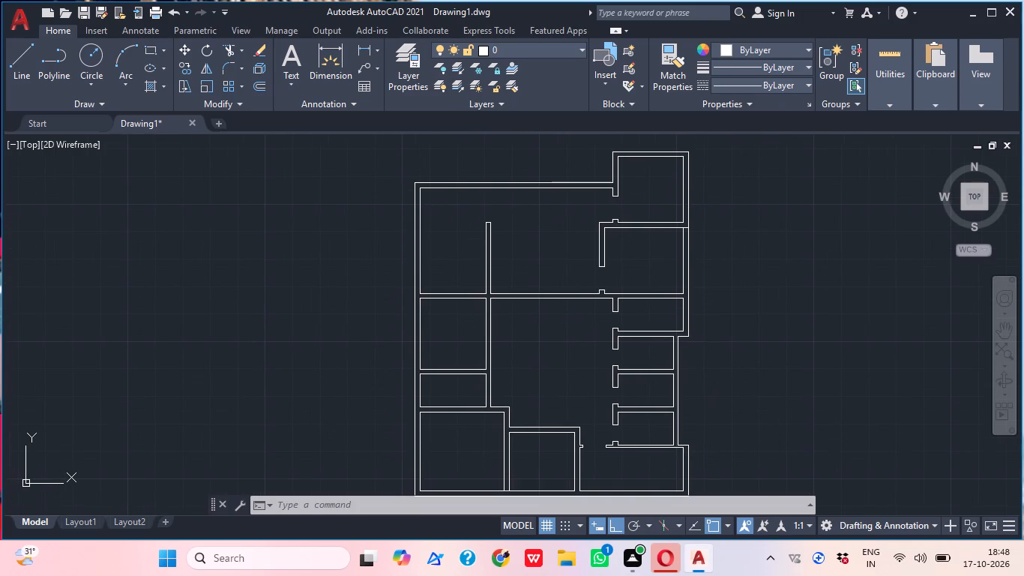
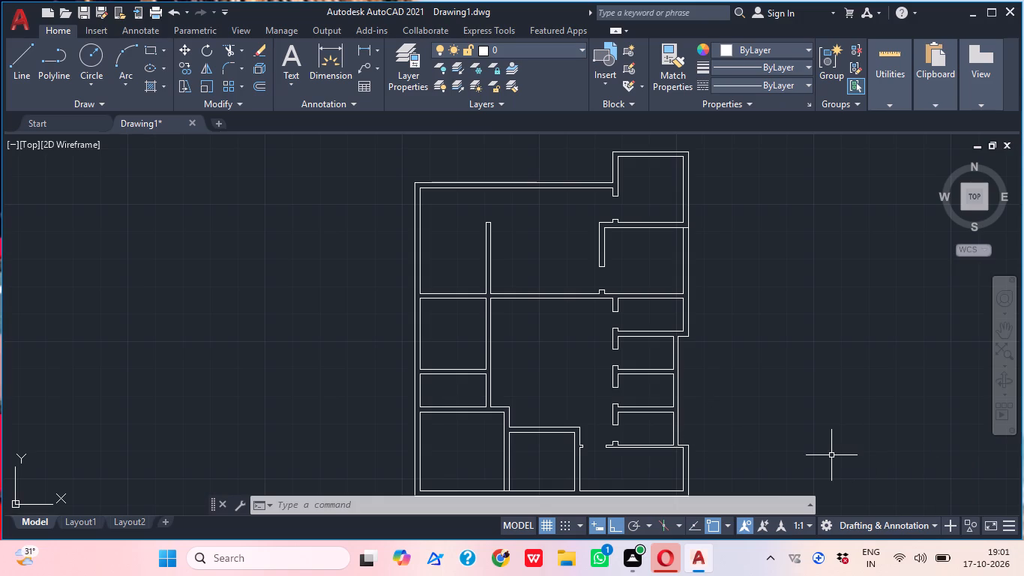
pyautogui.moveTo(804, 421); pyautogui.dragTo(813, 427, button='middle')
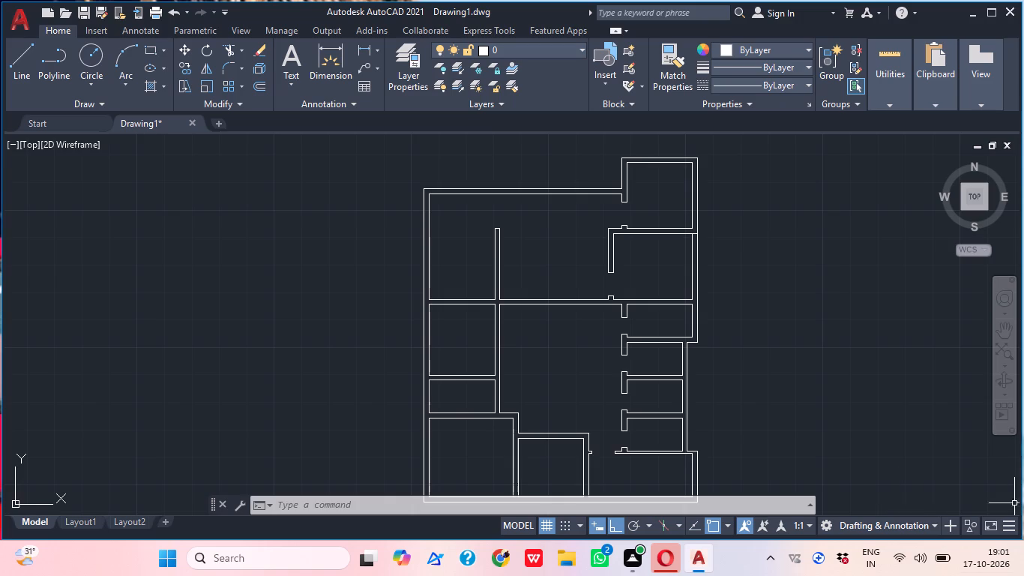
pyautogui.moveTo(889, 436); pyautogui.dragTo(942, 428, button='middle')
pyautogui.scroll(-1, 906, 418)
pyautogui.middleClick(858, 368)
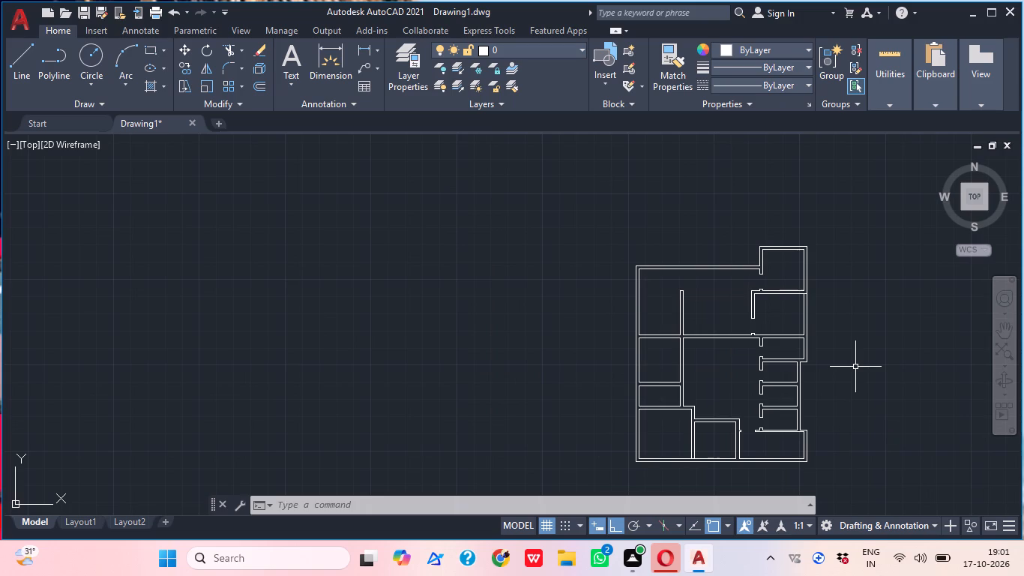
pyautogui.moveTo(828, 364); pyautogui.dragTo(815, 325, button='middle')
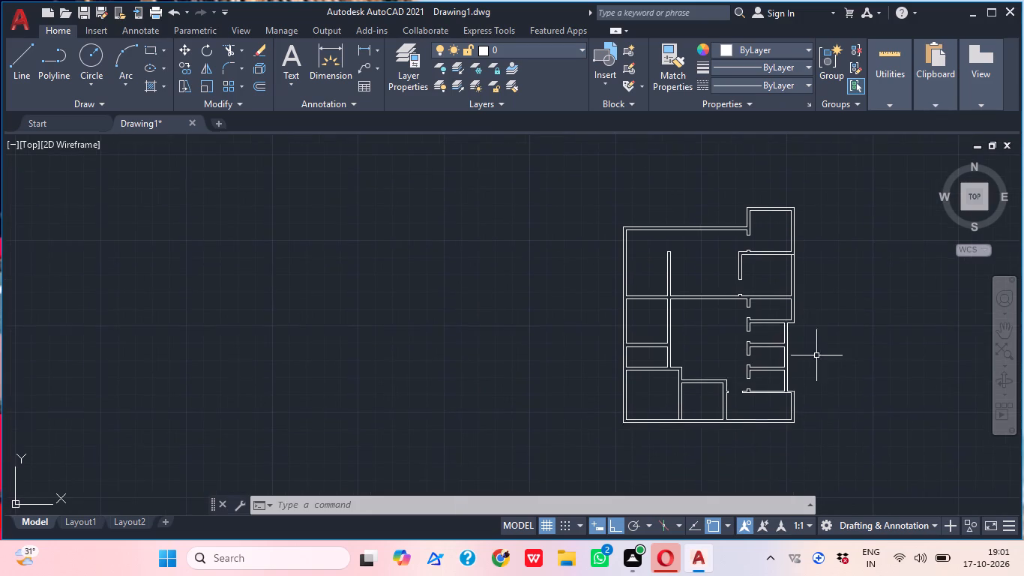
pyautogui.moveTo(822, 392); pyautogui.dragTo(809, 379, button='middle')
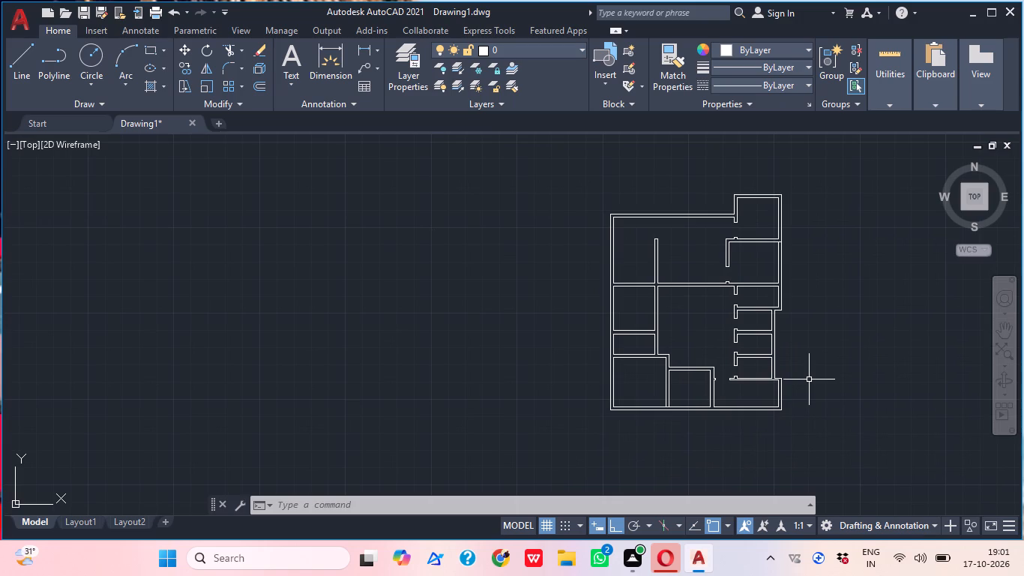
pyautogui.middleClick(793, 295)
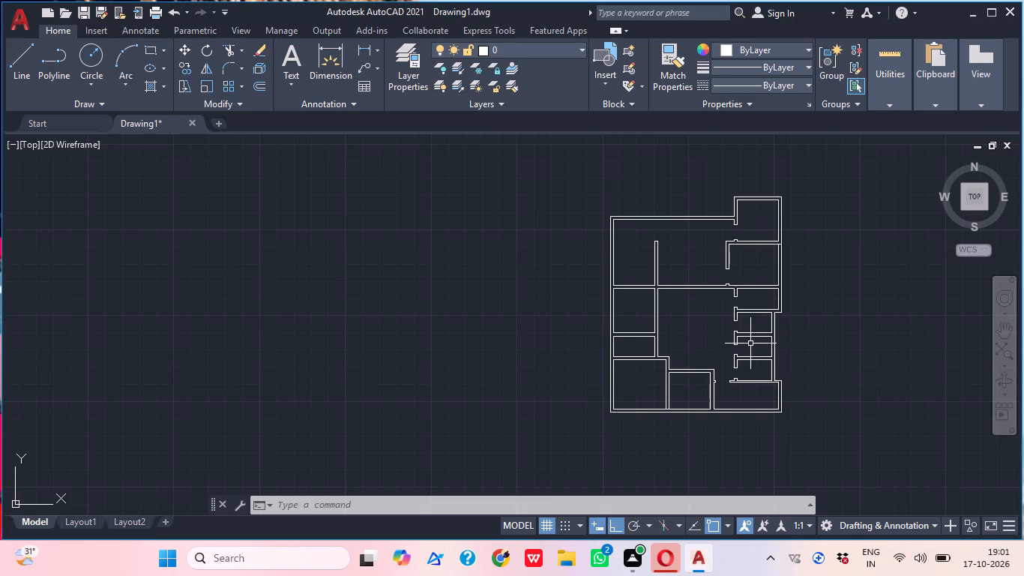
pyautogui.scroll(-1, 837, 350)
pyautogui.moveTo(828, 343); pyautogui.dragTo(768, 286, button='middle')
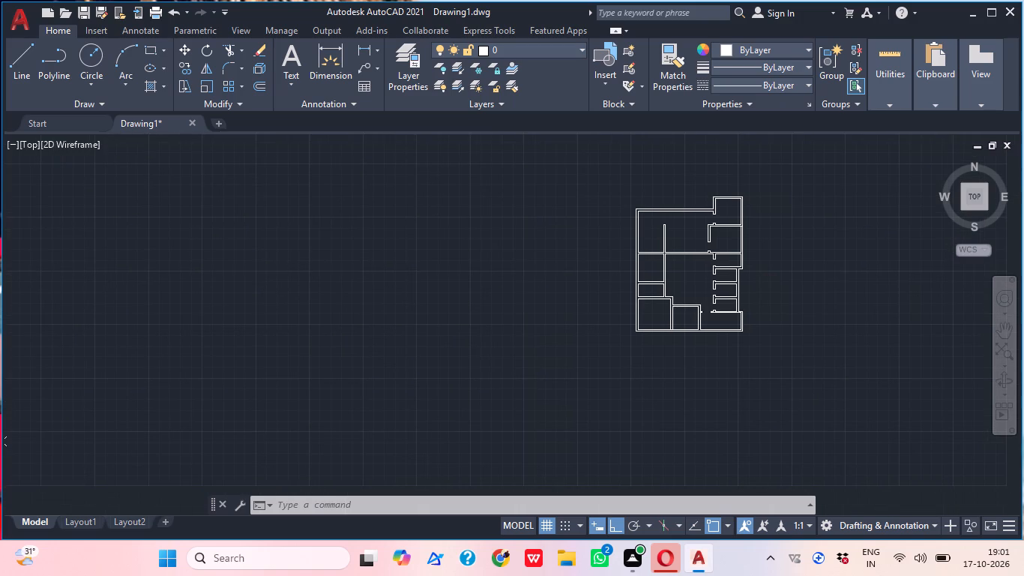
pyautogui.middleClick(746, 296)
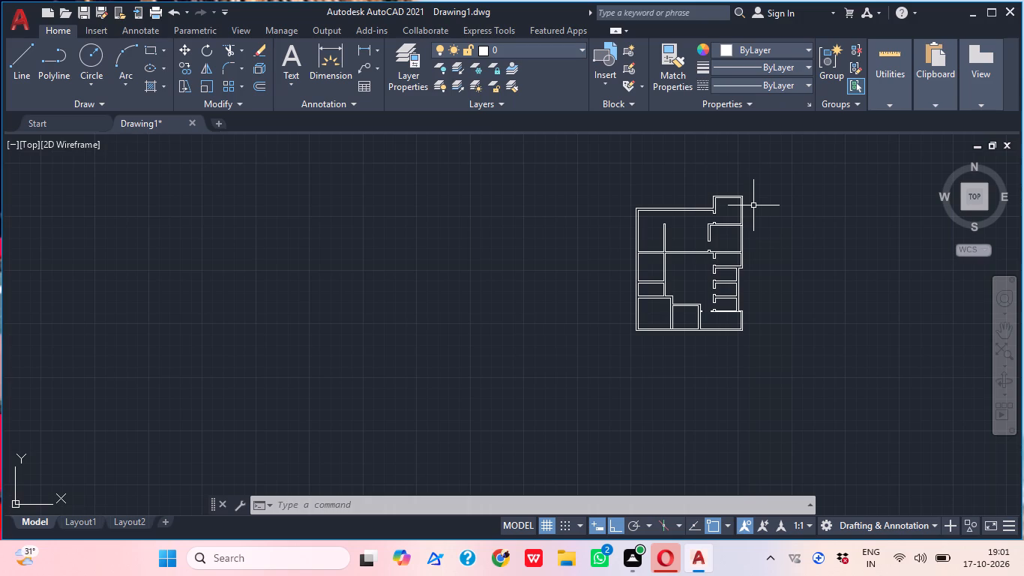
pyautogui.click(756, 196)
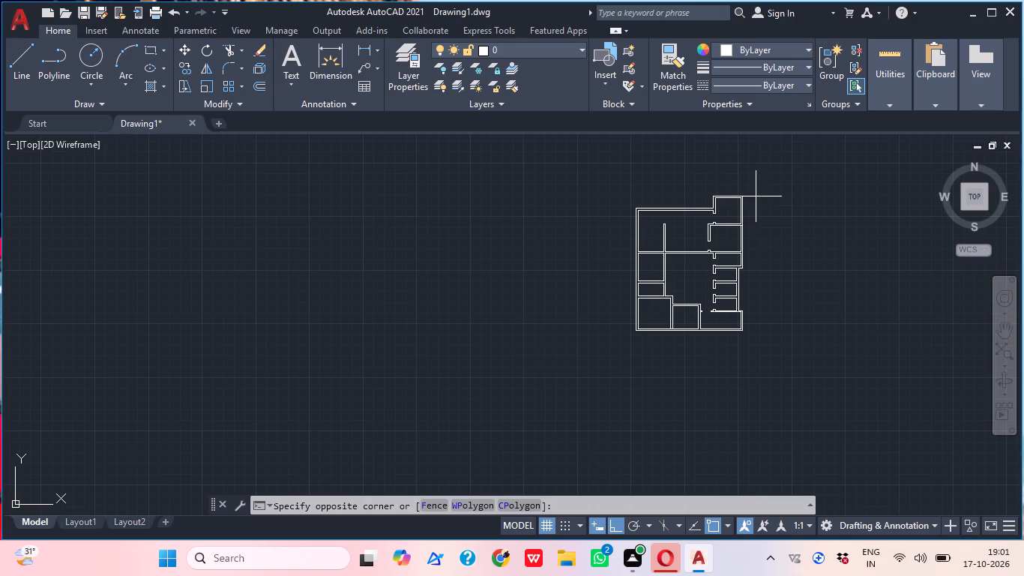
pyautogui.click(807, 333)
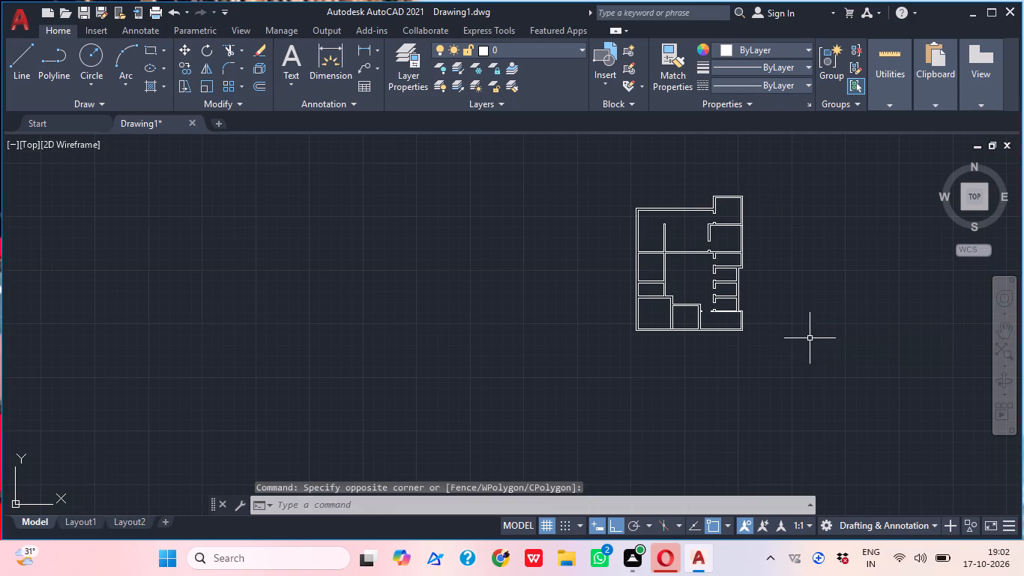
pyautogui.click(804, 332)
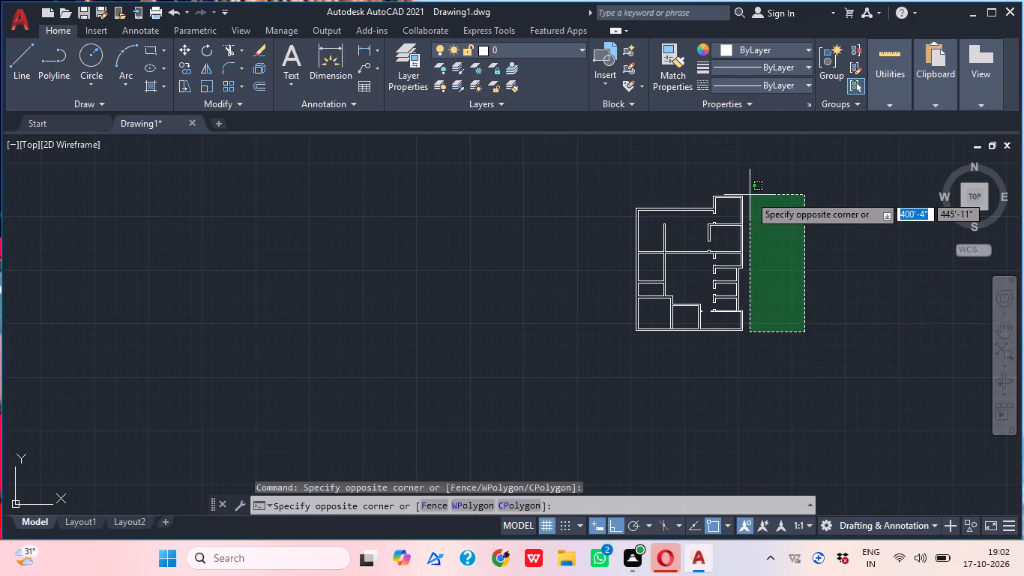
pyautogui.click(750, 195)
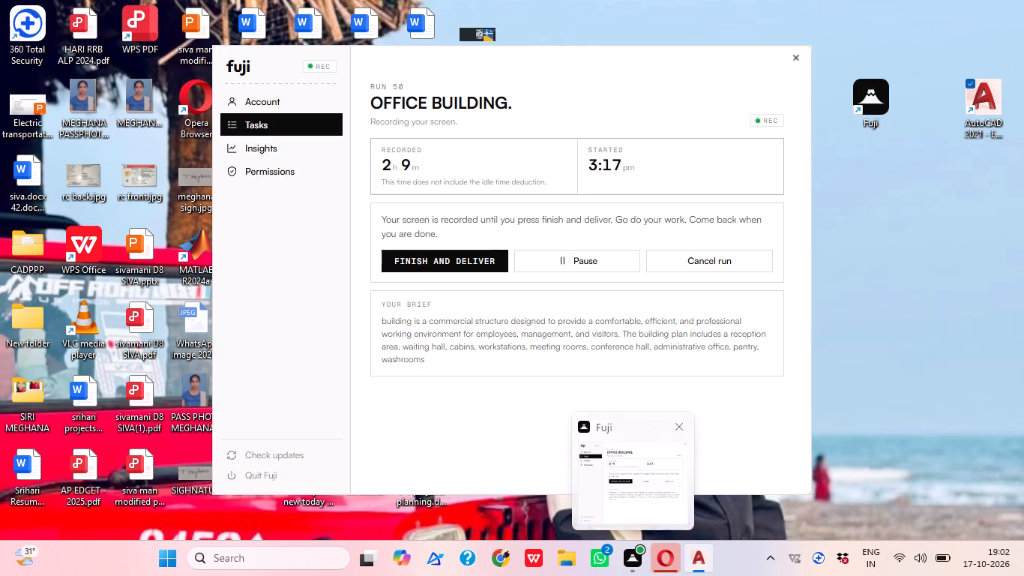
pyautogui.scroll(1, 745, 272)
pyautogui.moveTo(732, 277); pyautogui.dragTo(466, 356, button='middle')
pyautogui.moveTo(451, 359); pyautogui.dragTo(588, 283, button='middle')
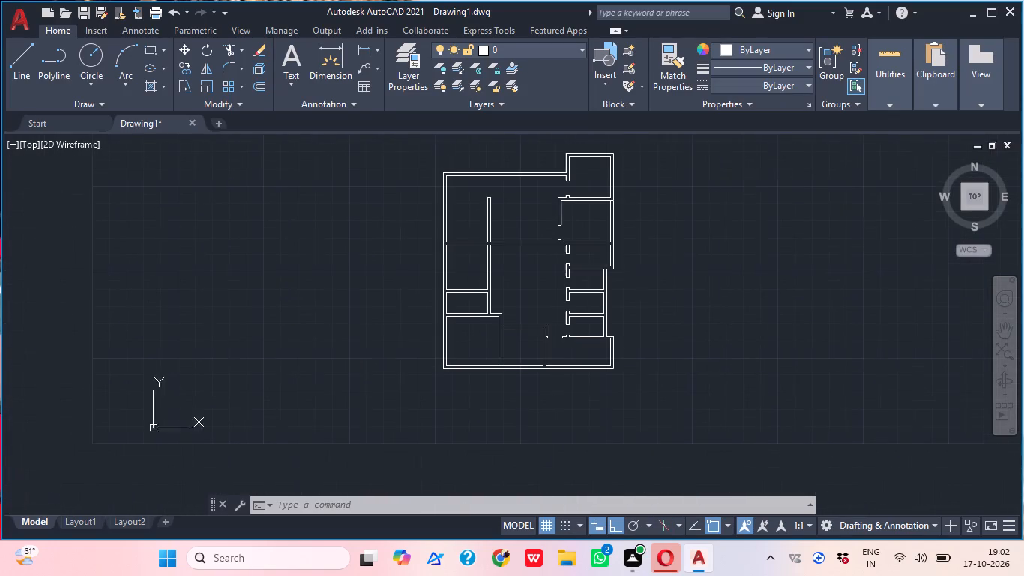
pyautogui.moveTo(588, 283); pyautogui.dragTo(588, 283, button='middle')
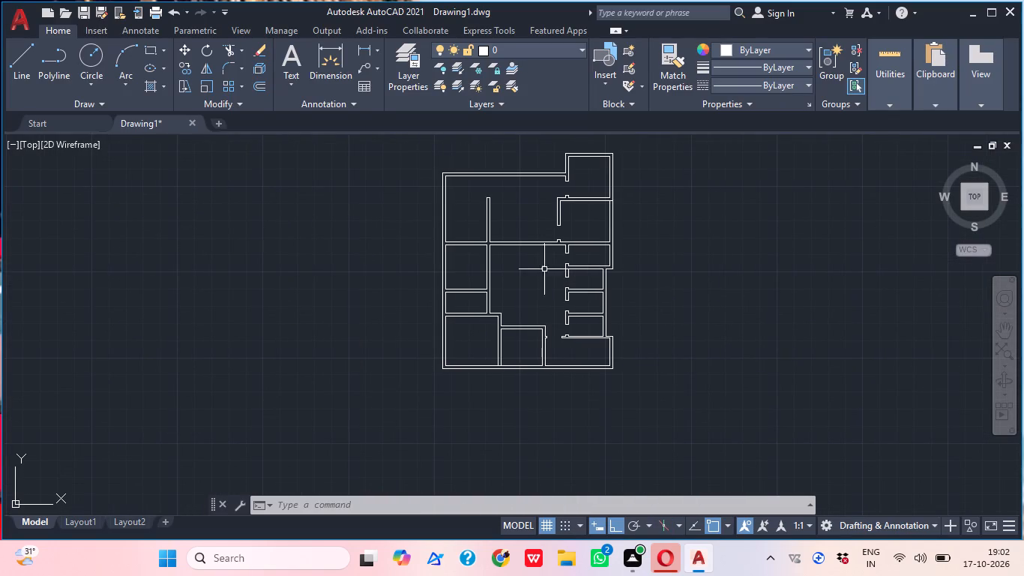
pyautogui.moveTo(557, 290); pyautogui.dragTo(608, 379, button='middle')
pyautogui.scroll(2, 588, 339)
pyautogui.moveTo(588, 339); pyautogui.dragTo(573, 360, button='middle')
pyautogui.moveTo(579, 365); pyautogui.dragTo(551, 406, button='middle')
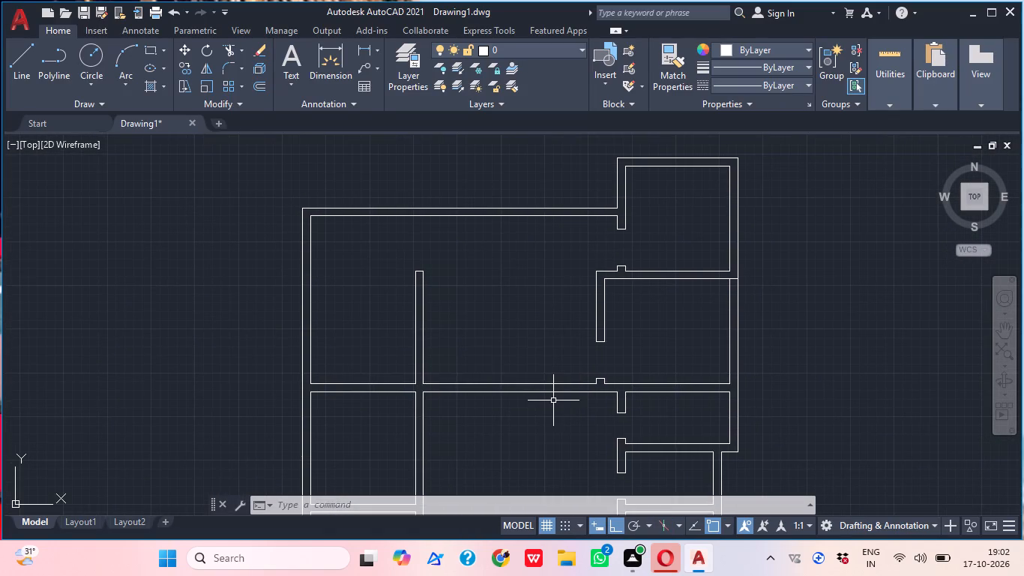
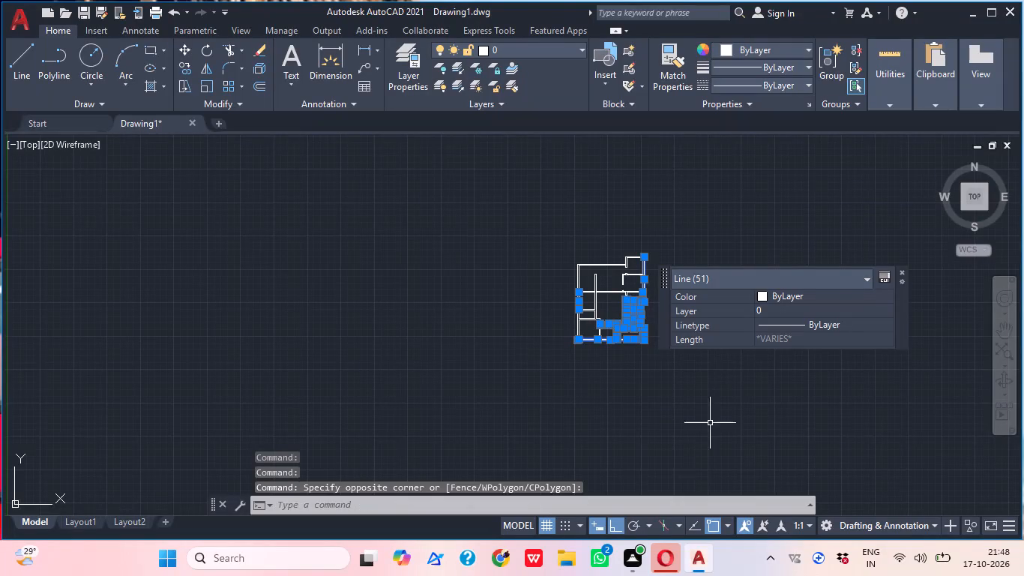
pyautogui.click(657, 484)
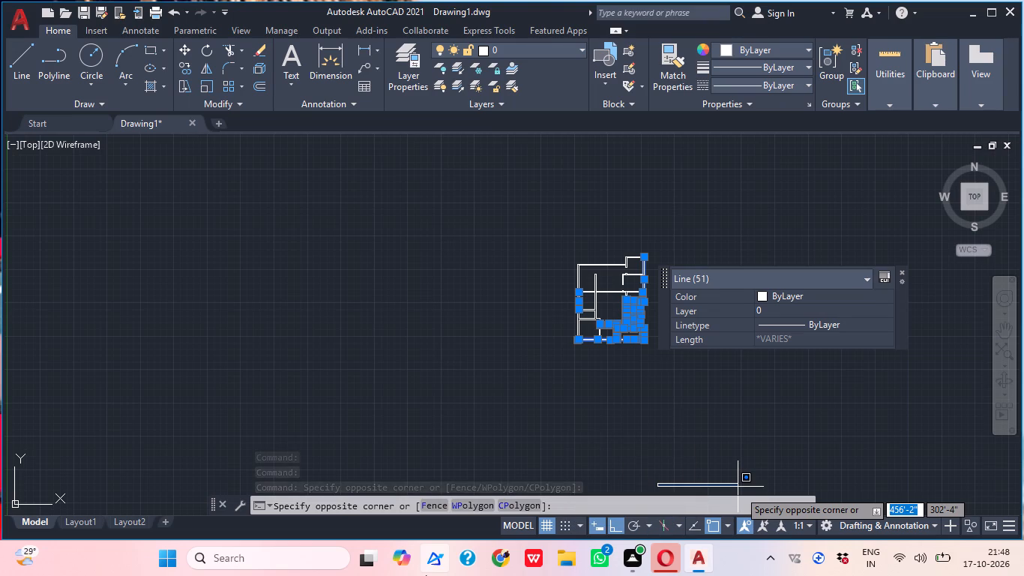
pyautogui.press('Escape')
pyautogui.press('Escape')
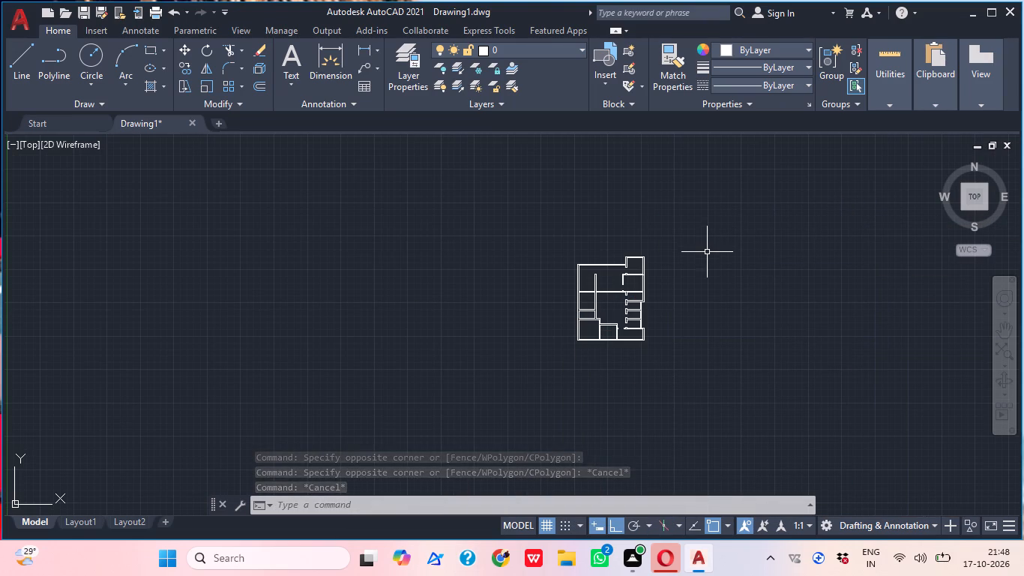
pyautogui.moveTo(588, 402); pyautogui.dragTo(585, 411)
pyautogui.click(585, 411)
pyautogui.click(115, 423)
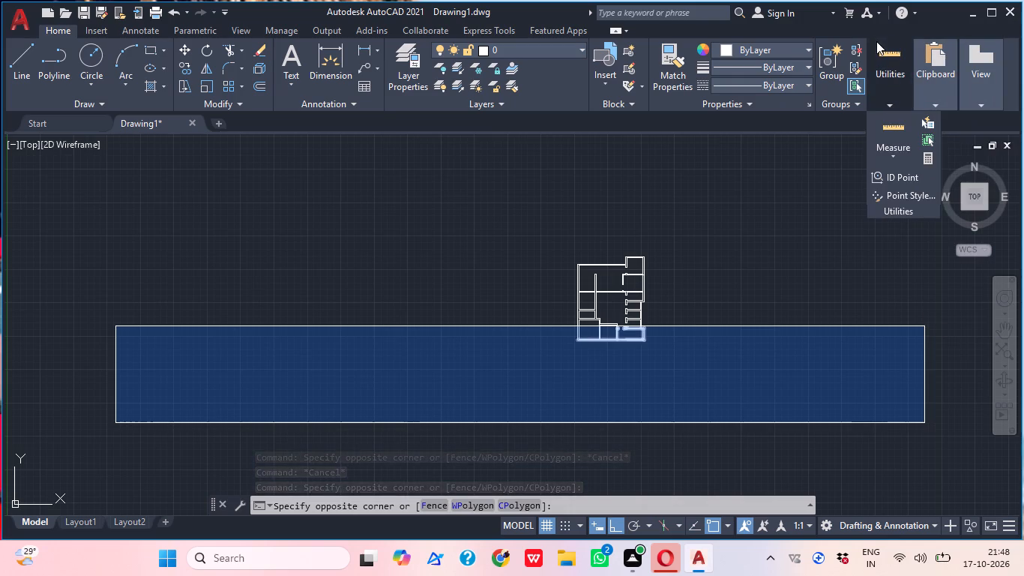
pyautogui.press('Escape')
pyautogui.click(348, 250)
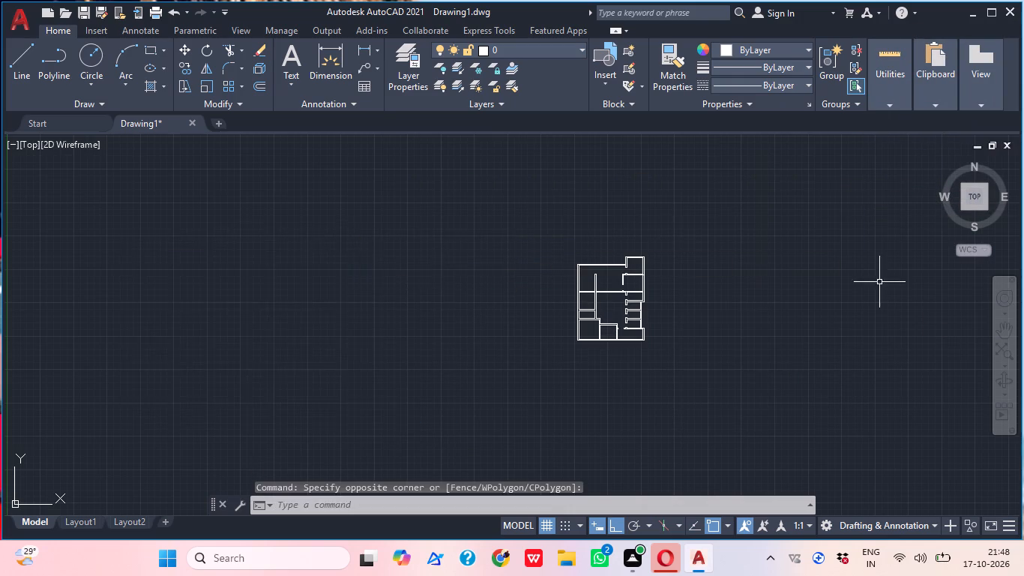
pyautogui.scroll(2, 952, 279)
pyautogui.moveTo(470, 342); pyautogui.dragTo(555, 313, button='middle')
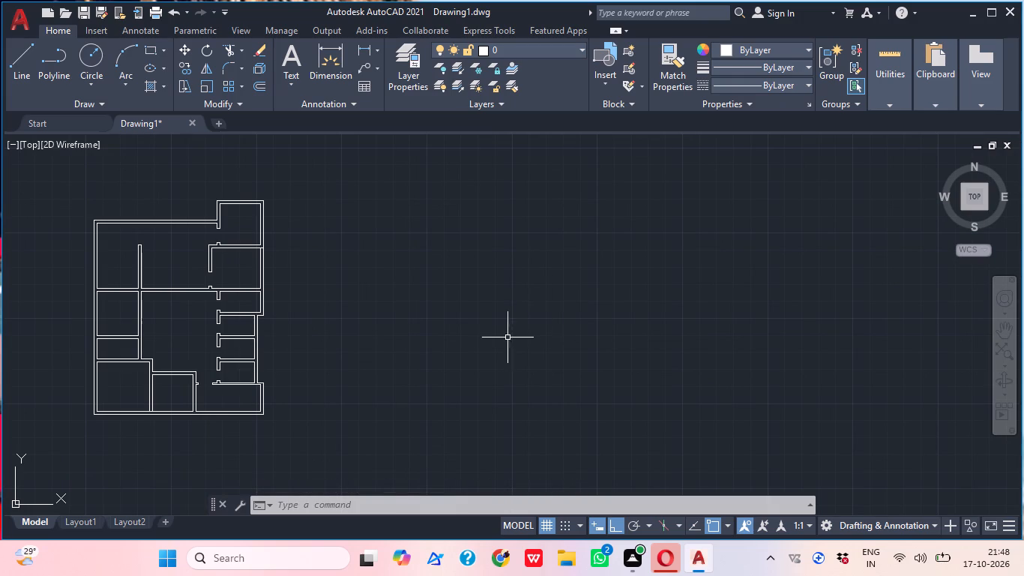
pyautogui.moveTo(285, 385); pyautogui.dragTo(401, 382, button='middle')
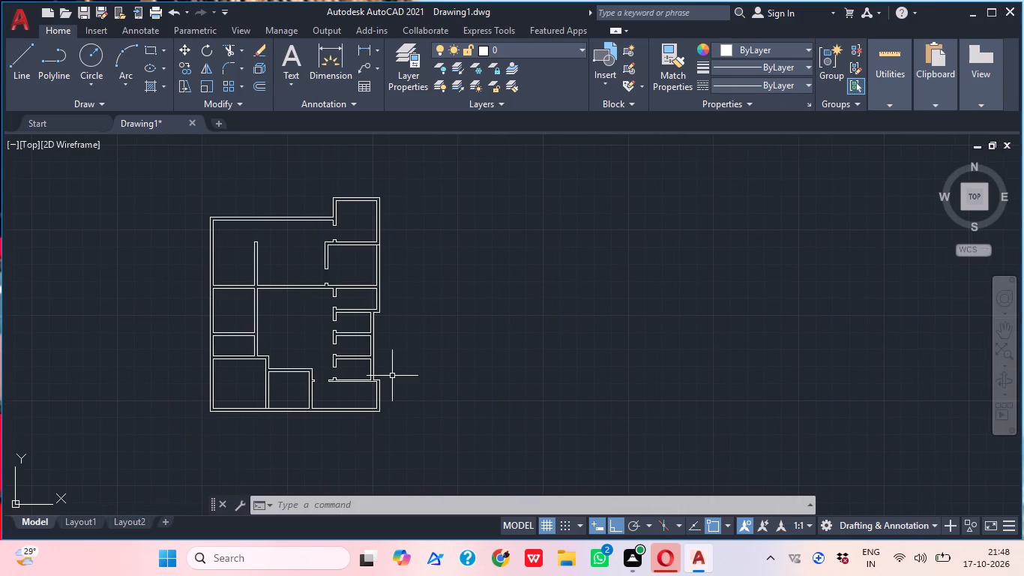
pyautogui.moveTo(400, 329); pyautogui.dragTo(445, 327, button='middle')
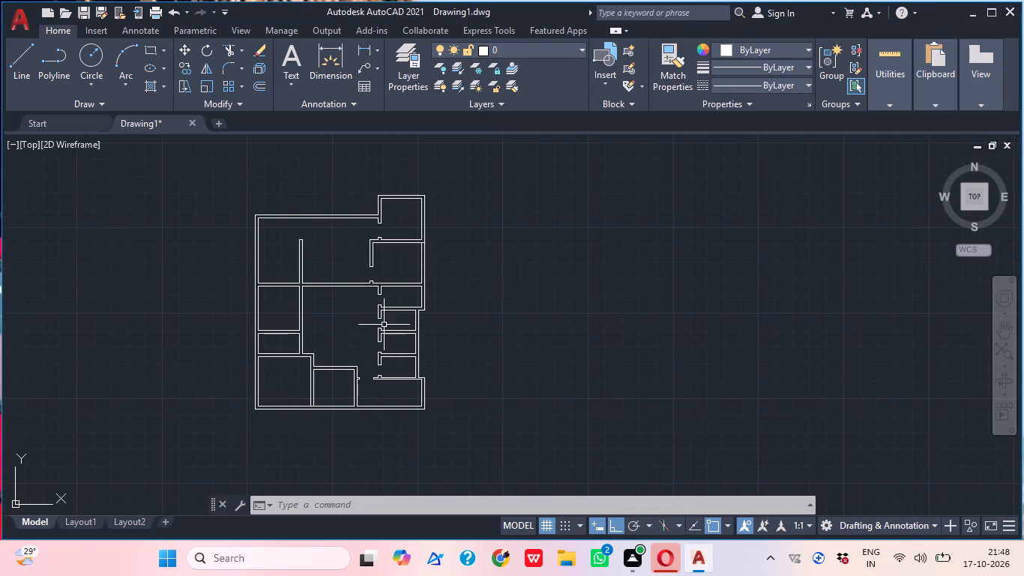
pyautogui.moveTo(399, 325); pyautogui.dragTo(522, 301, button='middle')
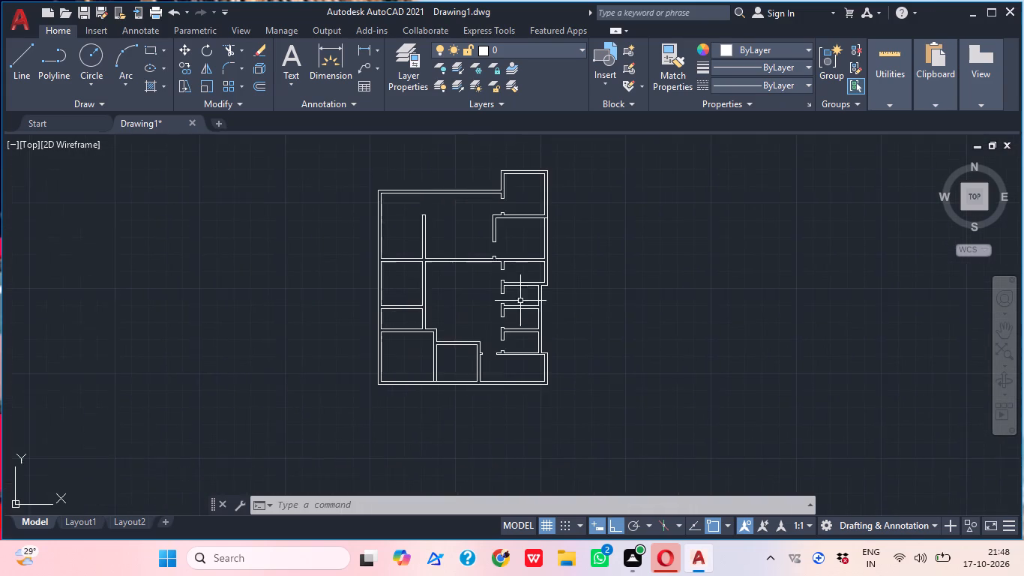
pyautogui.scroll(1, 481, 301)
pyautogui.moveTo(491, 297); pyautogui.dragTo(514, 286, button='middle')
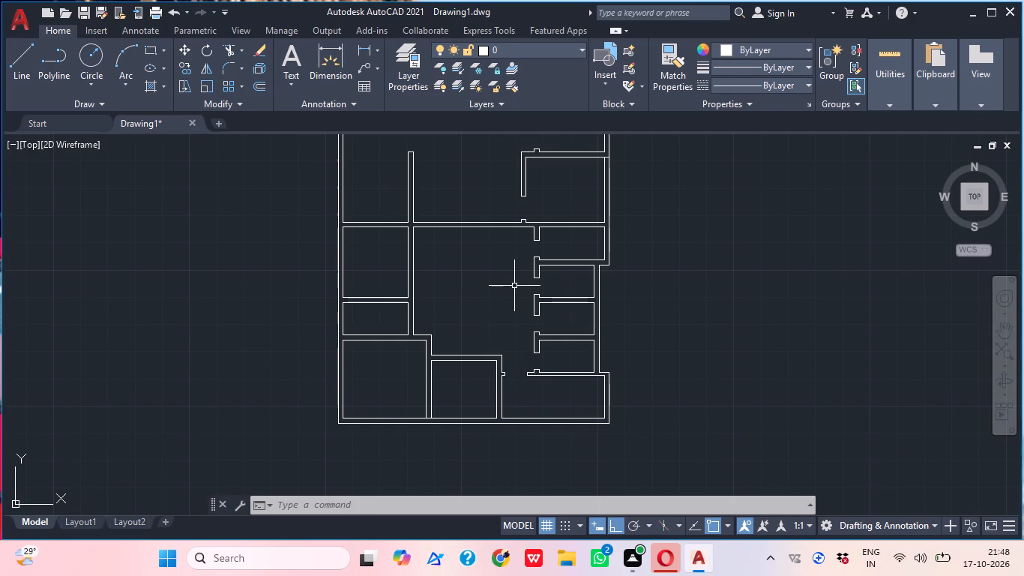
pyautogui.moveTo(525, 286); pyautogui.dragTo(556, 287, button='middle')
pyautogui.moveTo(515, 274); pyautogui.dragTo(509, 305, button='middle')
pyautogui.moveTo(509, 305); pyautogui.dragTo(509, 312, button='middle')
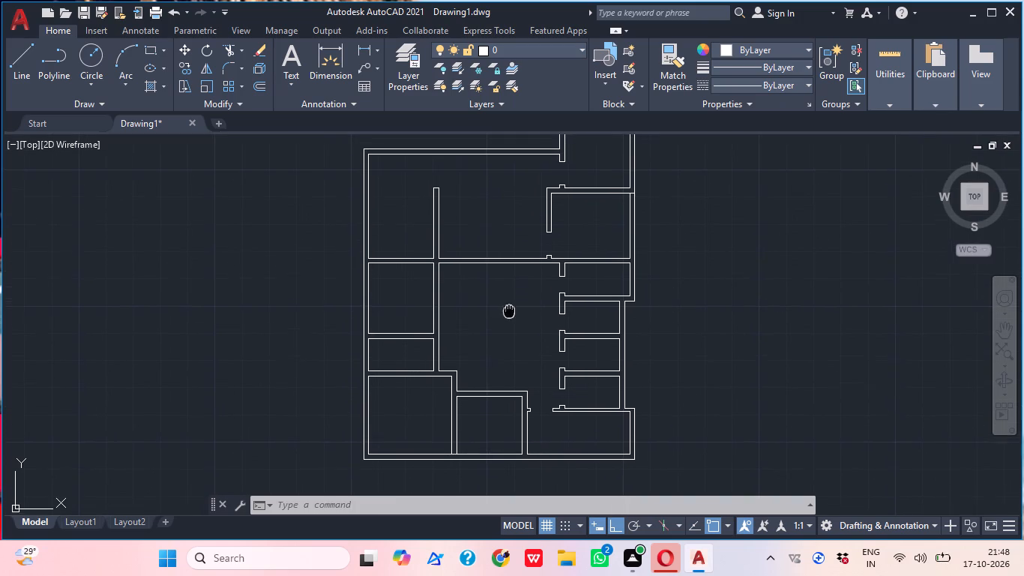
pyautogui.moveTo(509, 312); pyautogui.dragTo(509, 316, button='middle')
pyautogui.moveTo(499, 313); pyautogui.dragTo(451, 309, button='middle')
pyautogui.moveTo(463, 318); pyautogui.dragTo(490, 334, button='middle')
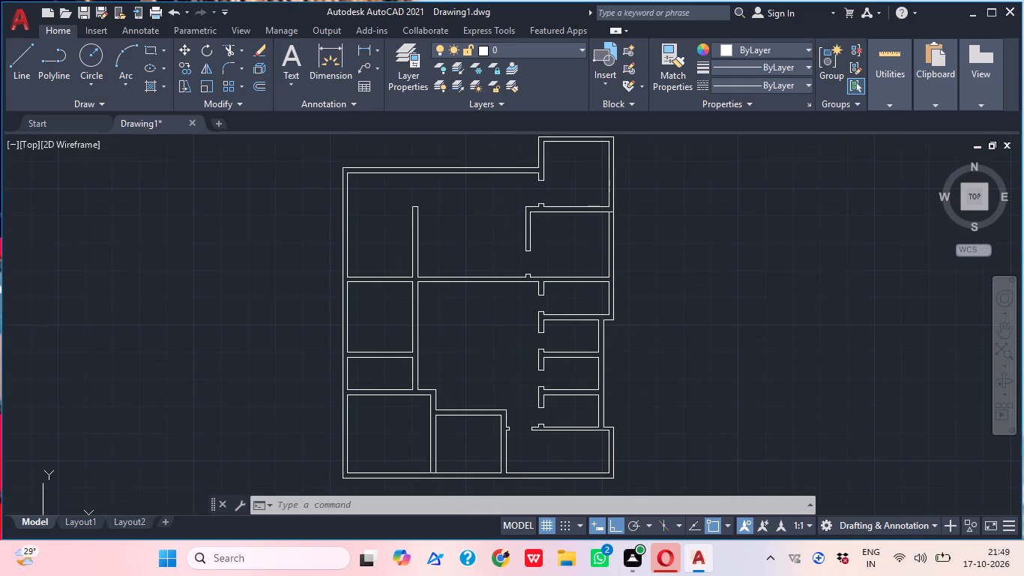
# Draw a rectangle about 8' by 3' in the northwest room, just off the west wall and beside the short partition.
pyautogui.press('e')
pyautogui.press('Escape')
pyautogui.write('REC')
pyautogui.press('space')
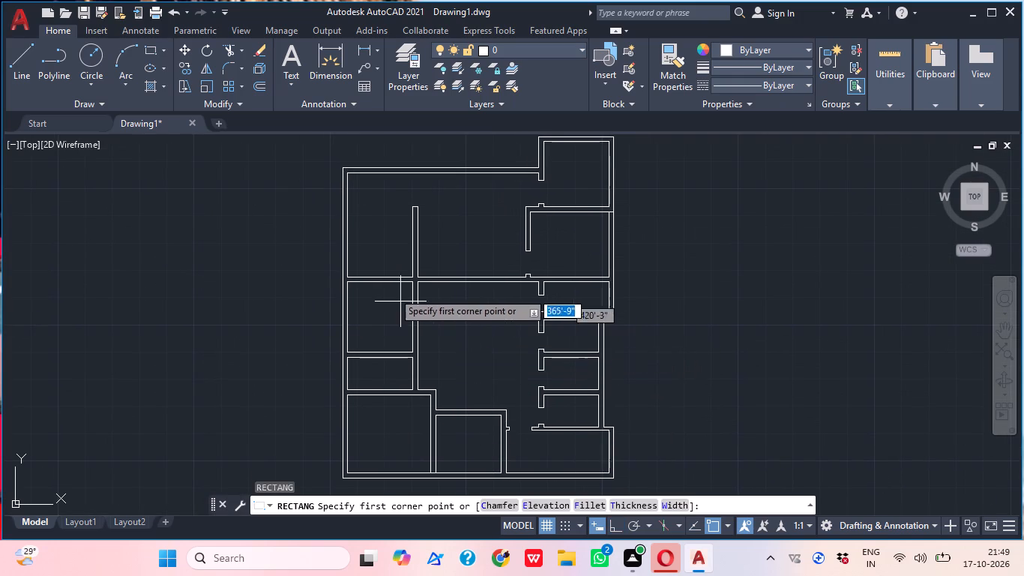
pyautogui.scroll(3, 349, 247)
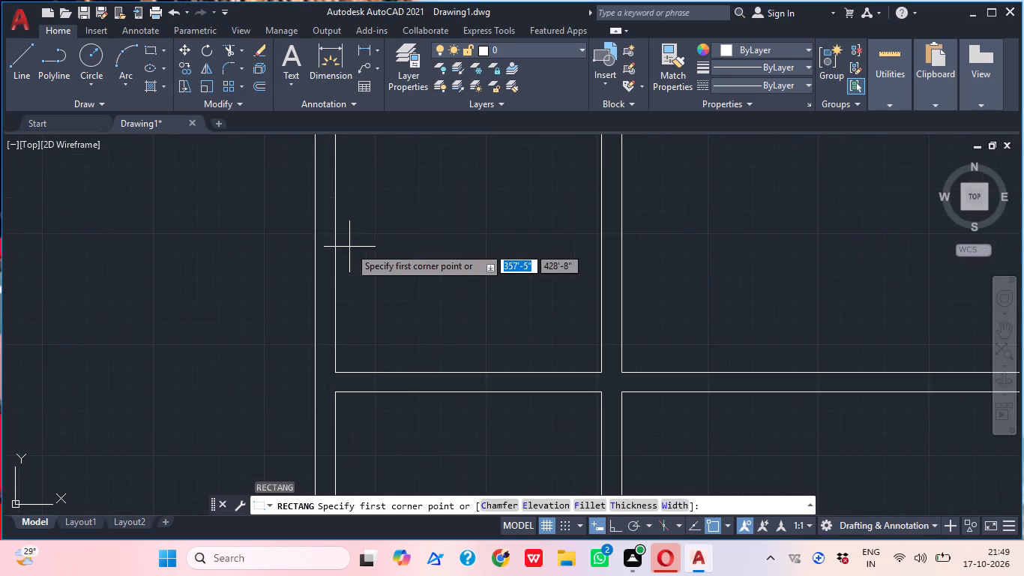
pyautogui.moveTo(340, 212); pyautogui.dragTo(354, 276, button='middle')
pyautogui.scroll(-1, 354, 277)
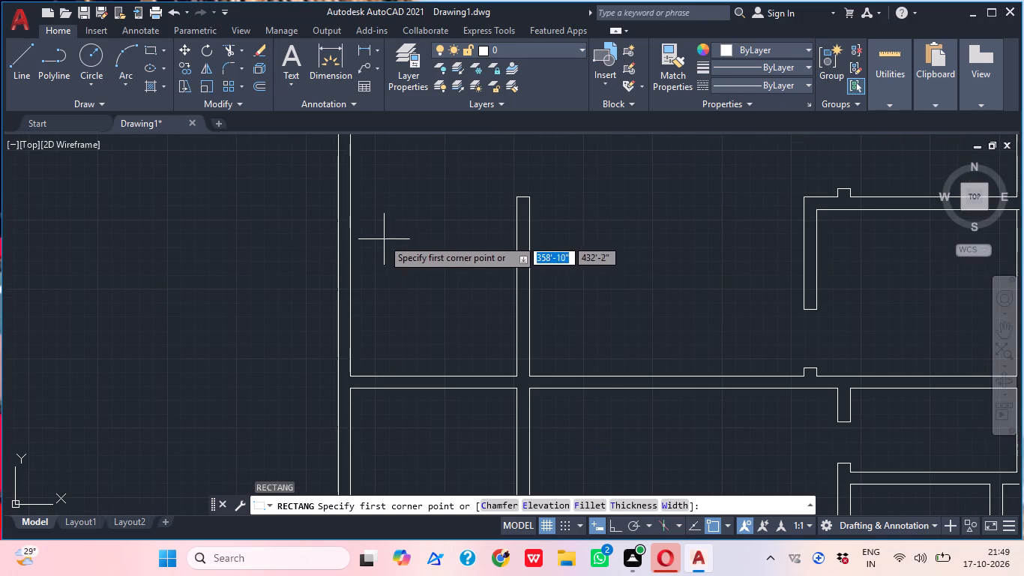
pyautogui.scroll(1, 379, 237)
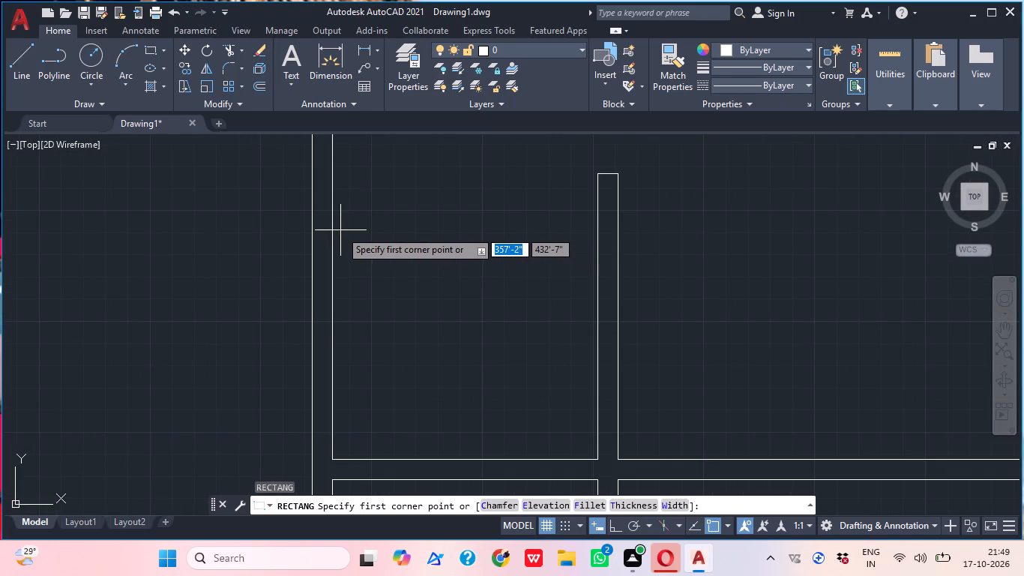
pyautogui.click(340, 230)
pyautogui.scroll(-2, 334, 271)
pyautogui.scroll(1, 422, 286)
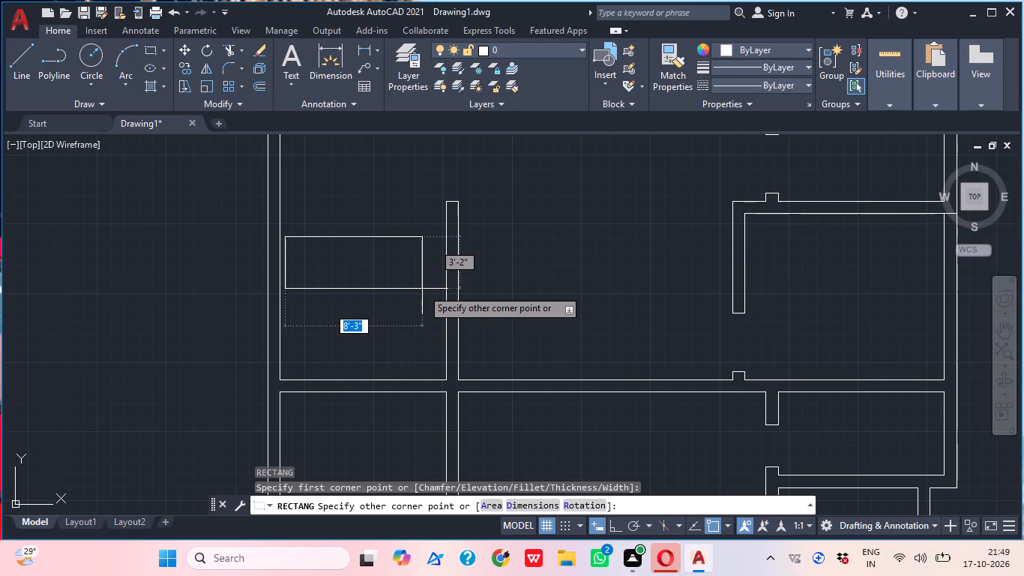
pyautogui.click(416, 285)
# Draw a narrow upright rectangle about 1'-8" by 5'-4" just south of the first one, down to the room's south wall.
pyautogui.moveTo(475, 278); pyautogui.dragTo(571, 277, button='middle')
pyautogui.write('REC')
pyautogui.press('space')
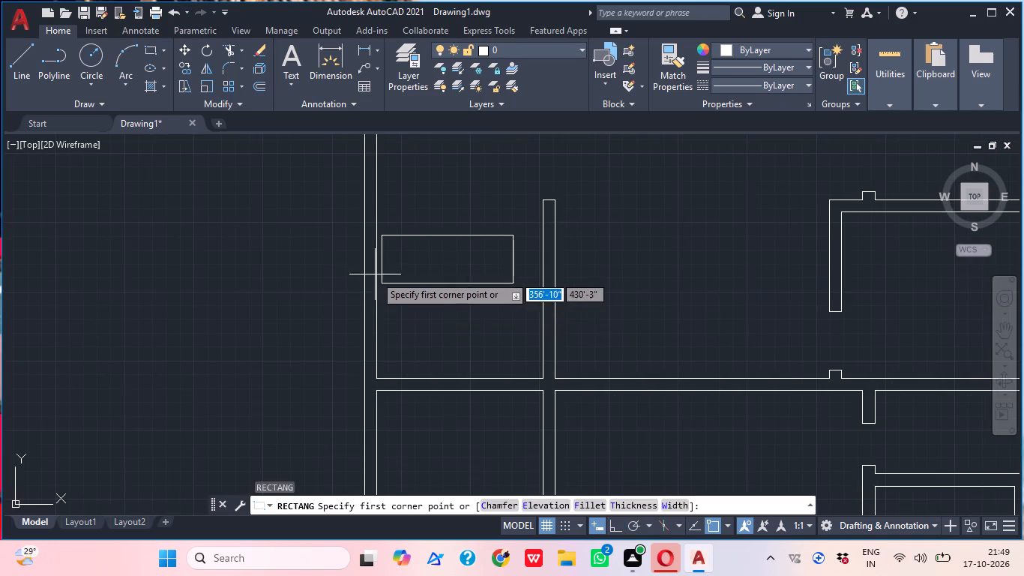
pyautogui.scroll(2, 388, 291)
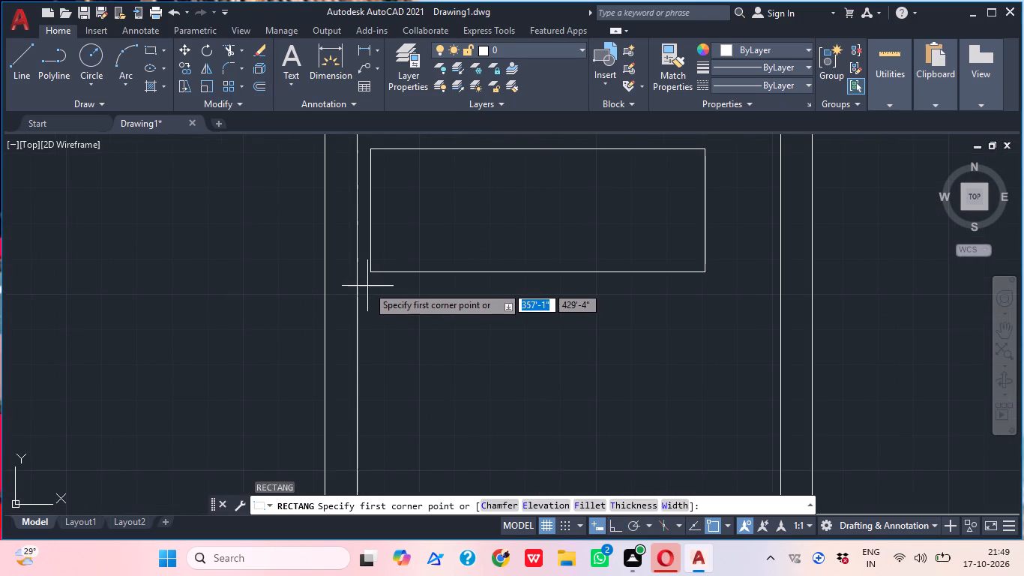
pyautogui.click(367, 286)
pyautogui.scroll(-2, 367, 286)
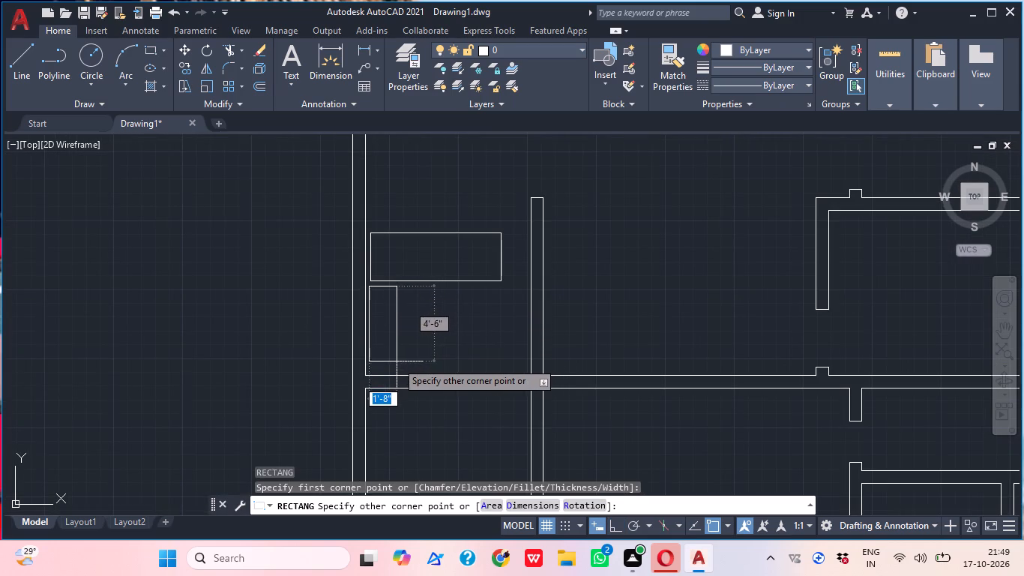
pyautogui.scroll(1, 397, 361)
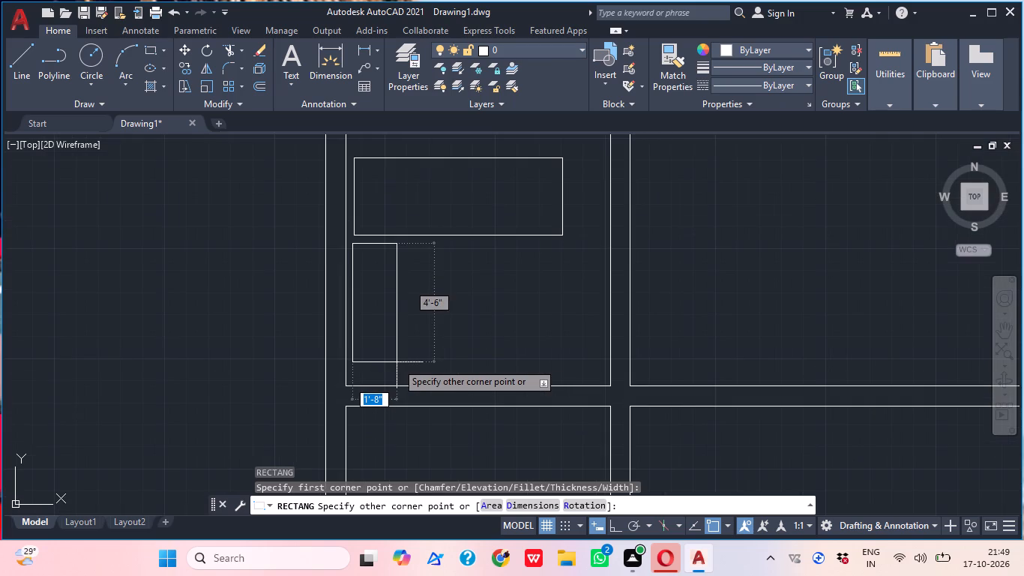
pyautogui.scroll(-1, 397, 362)
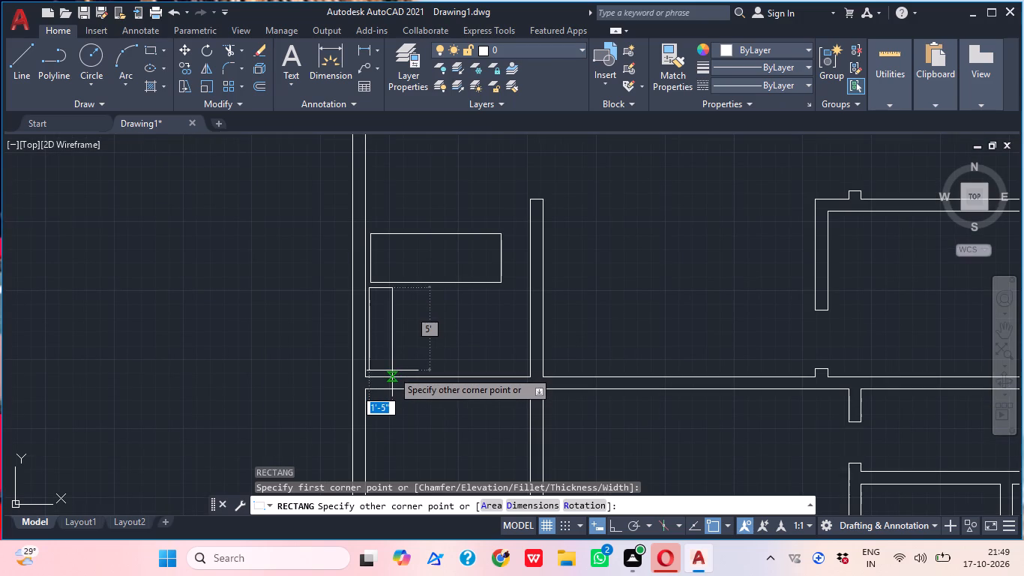
pyautogui.scroll(2, 397, 376)
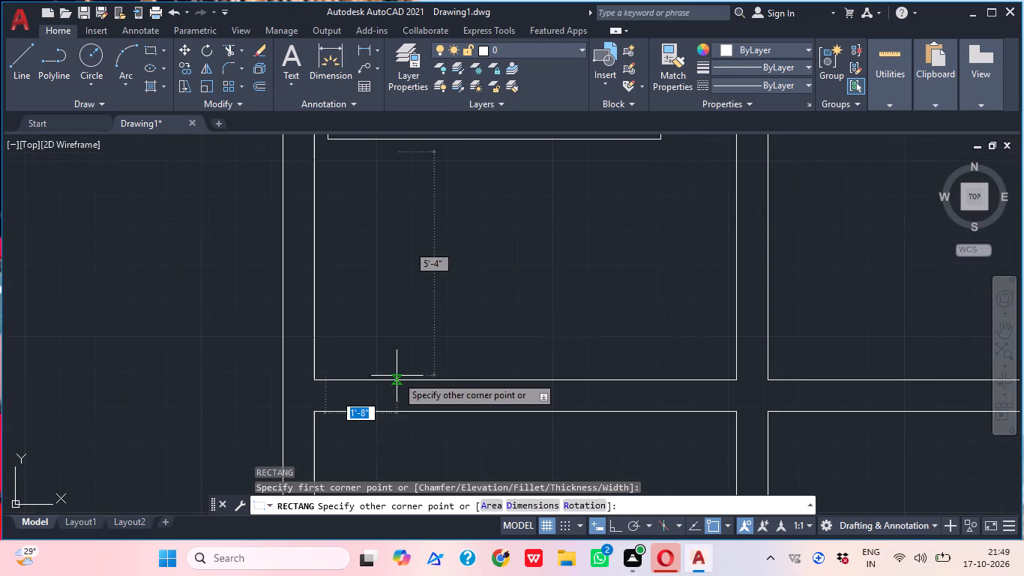
pyautogui.click(397, 373)
# Draw a five-segment zigzag line inside the narrow rectangle, from its northwest corner to its southeast corner, with ortho off for the diagonals.
pyautogui.moveTo(439, 359); pyautogui.dragTo(449, 373, button='middle')
pyautogui.scroll(-1, 439, 359)
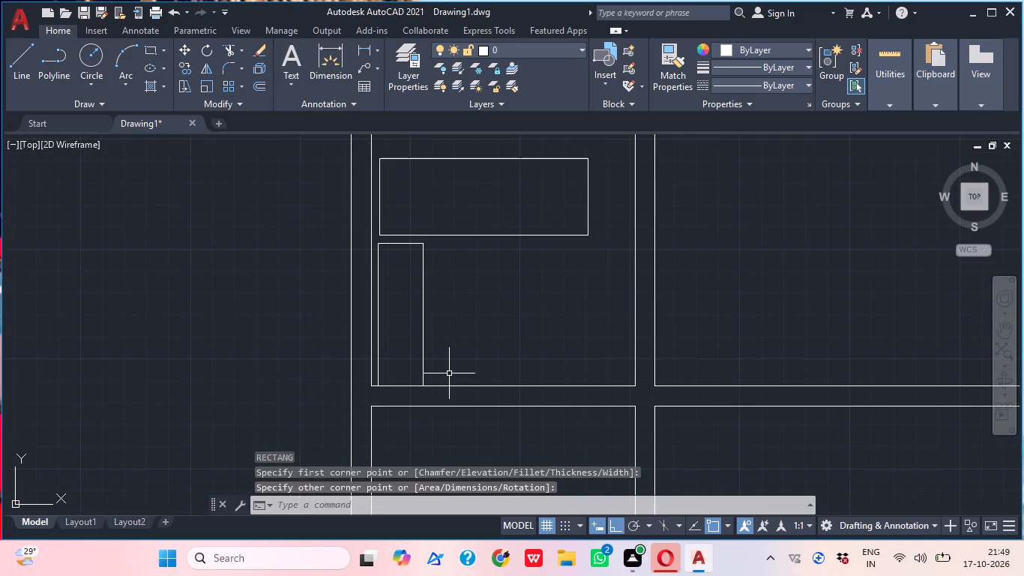
pyautogui.write('L')
pyautogui.press('space')
pyautogui.click(372, 241)
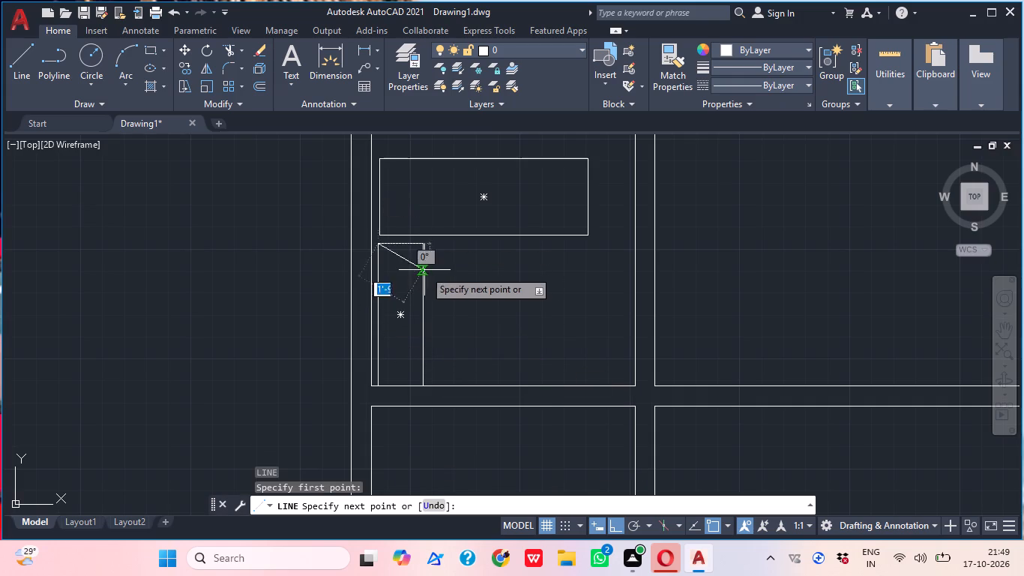
pyautogui.click(429, 270)
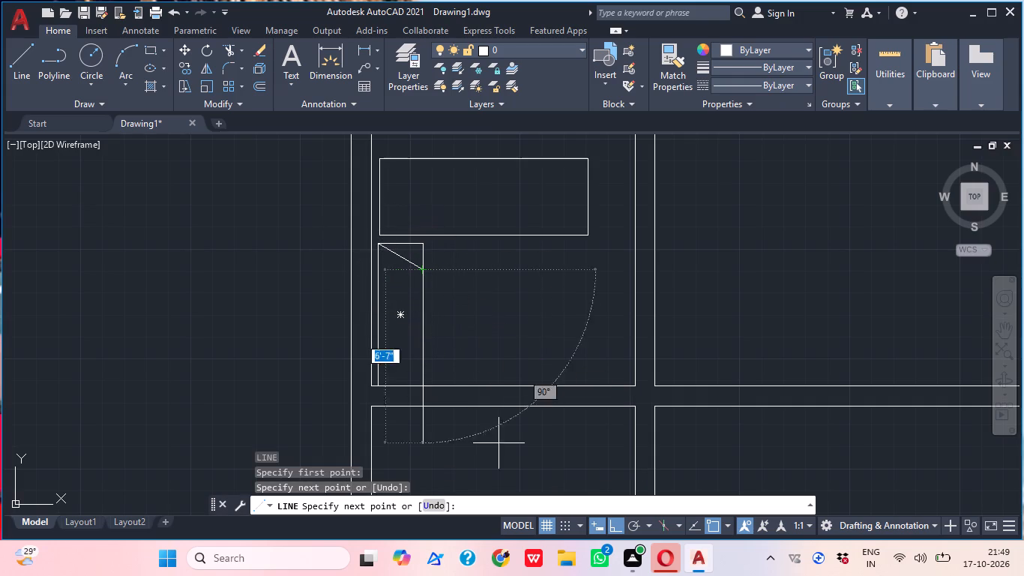
pyautogui.click(610, 523)
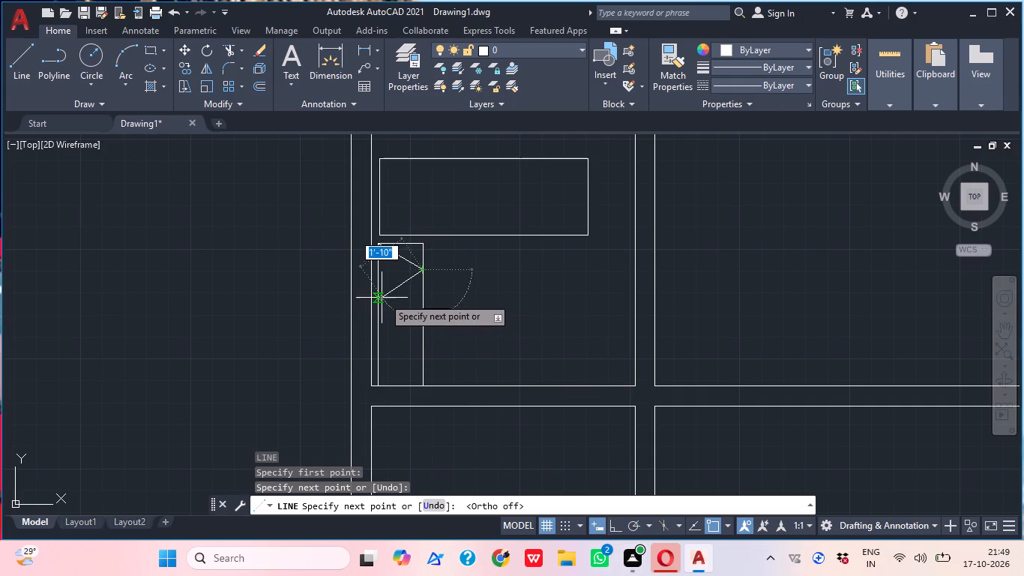
pyautogui.click(382, 301)
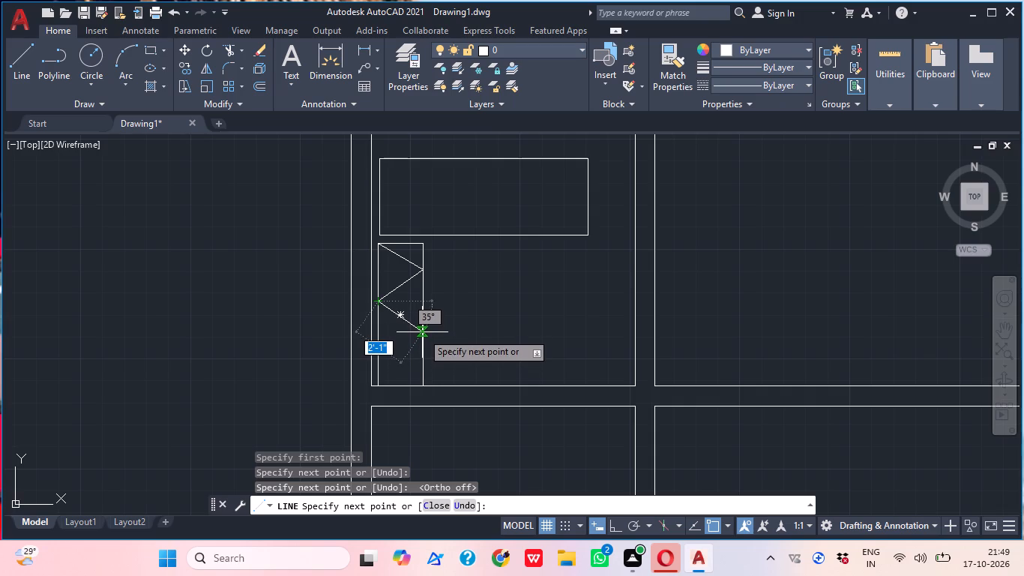
pyautogui.click(422, 332)
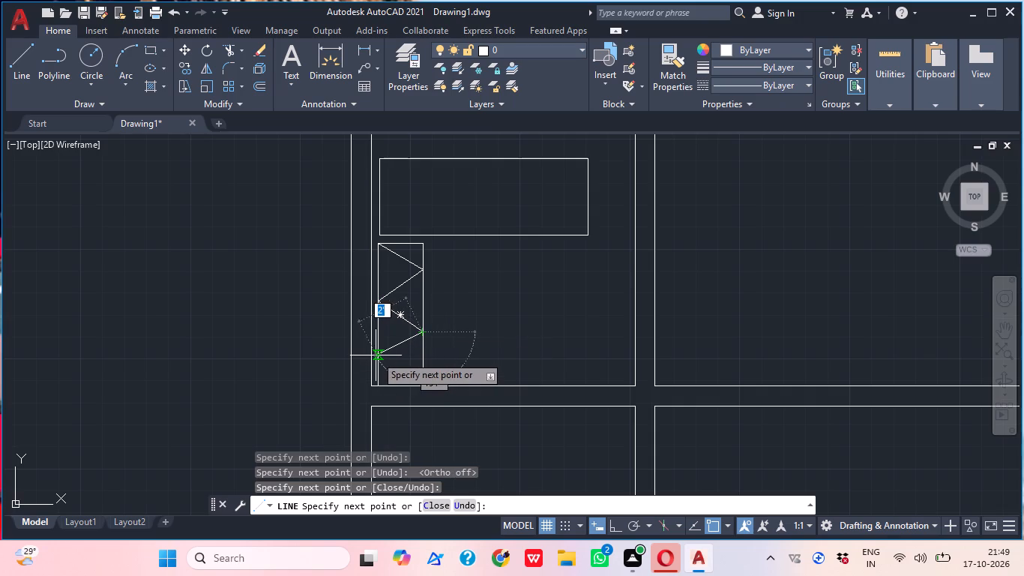
pyautogui.click(376, 355)
pyautogui.click(421, 379)
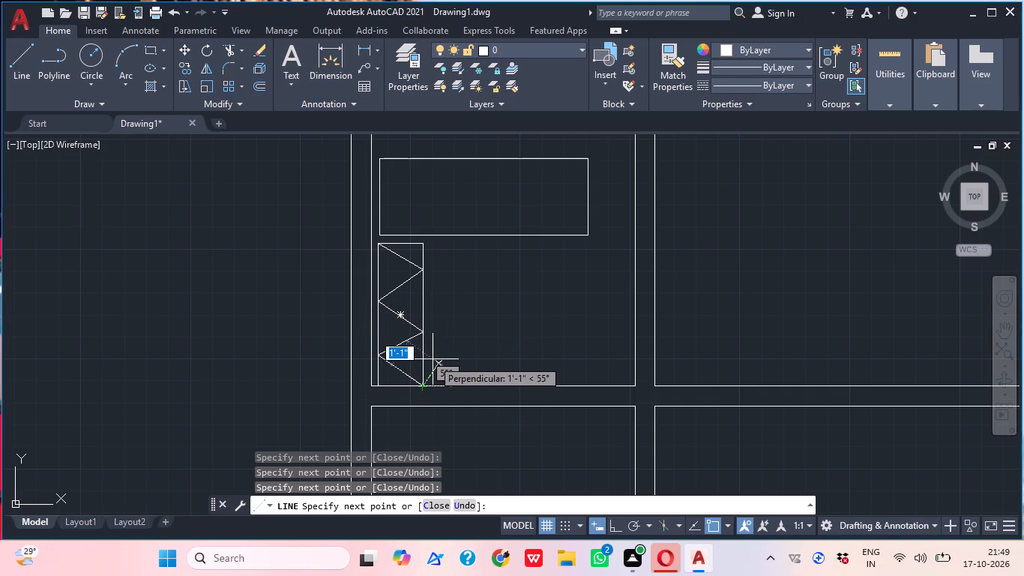
pyautogui.press('Escape')
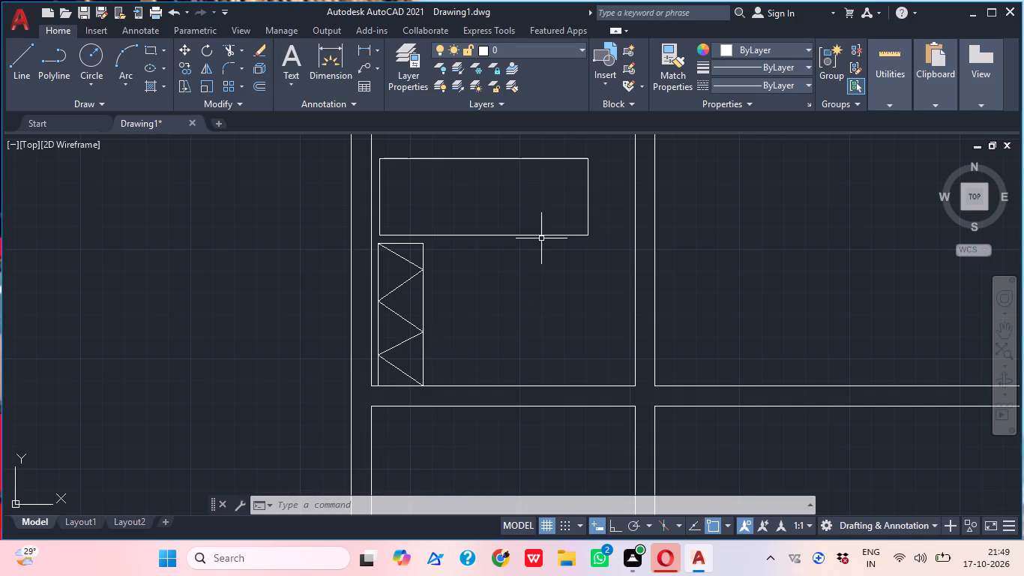
# Draw a horizontal line from the narrow rectangle's east edge, at the zigzag point, across to the partition wall's west face.
pyautogui.scroll(-1, 540, 238)
pyautogui.moveTo(530, 250); pyautogui.dragTo(512, 250, button='middle')
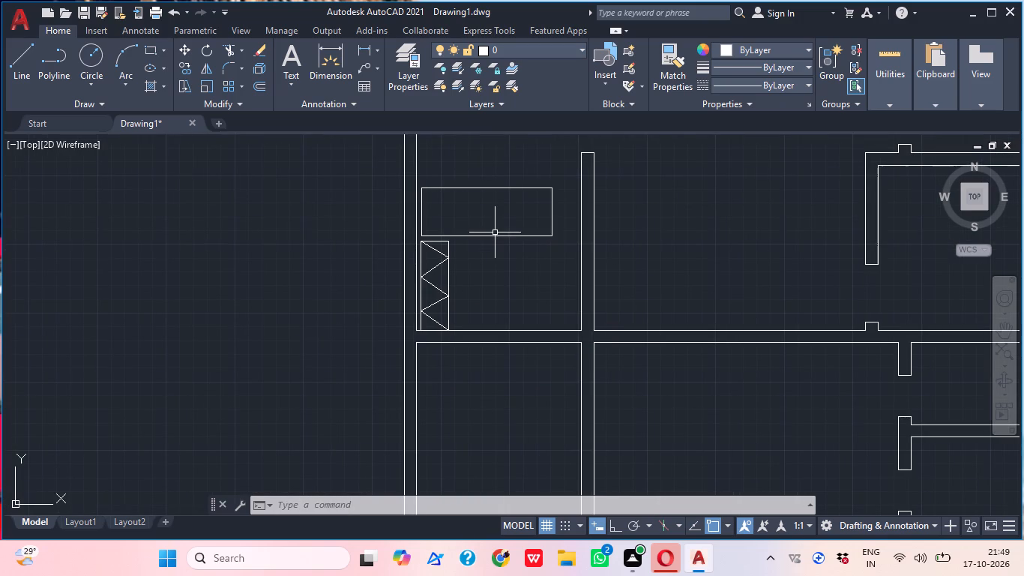
pyautogui.moveTo(468, 345); pyautogui.dragTo(464, 307, button='middle')
pyautogui.write('LL')
pyautogui.press('BackSpace')
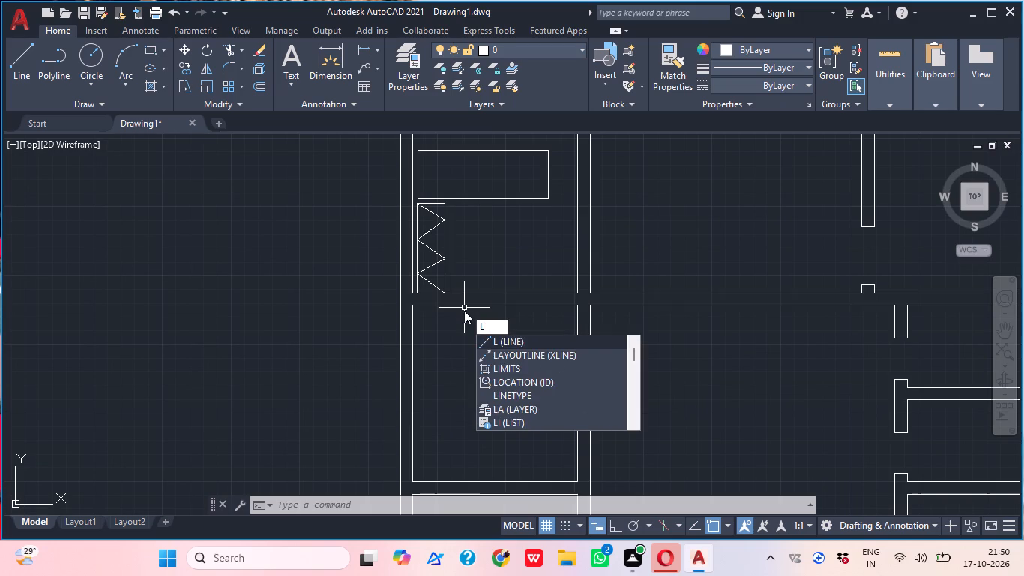
pyautogui.press('space')
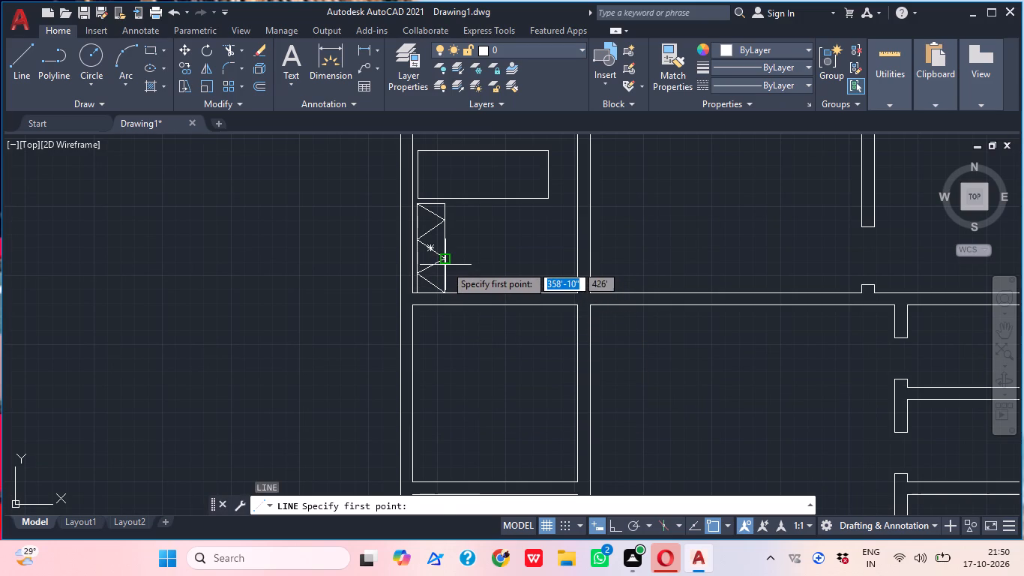
pyautogui.click(445, 265)
pyautogui.click(580, 257)
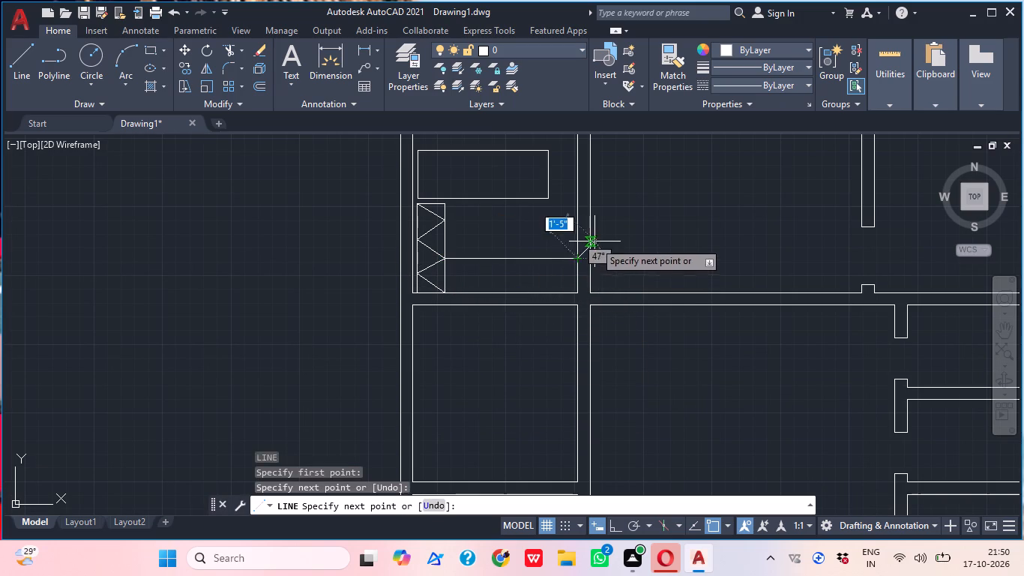
pyautogui.press('Escape')
# Draw a five-segment zigzag line in the strip along the south wall, from the narrow rectangle's southeast corner to the horizontal line's east end.
pyautogui.click(22, 58)
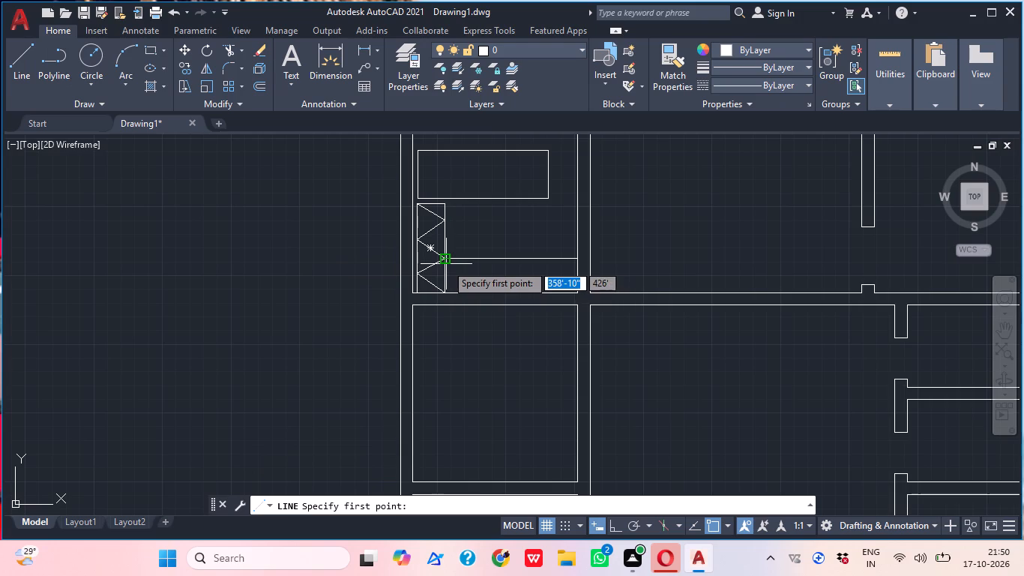
pyautogui.click(442, 295)
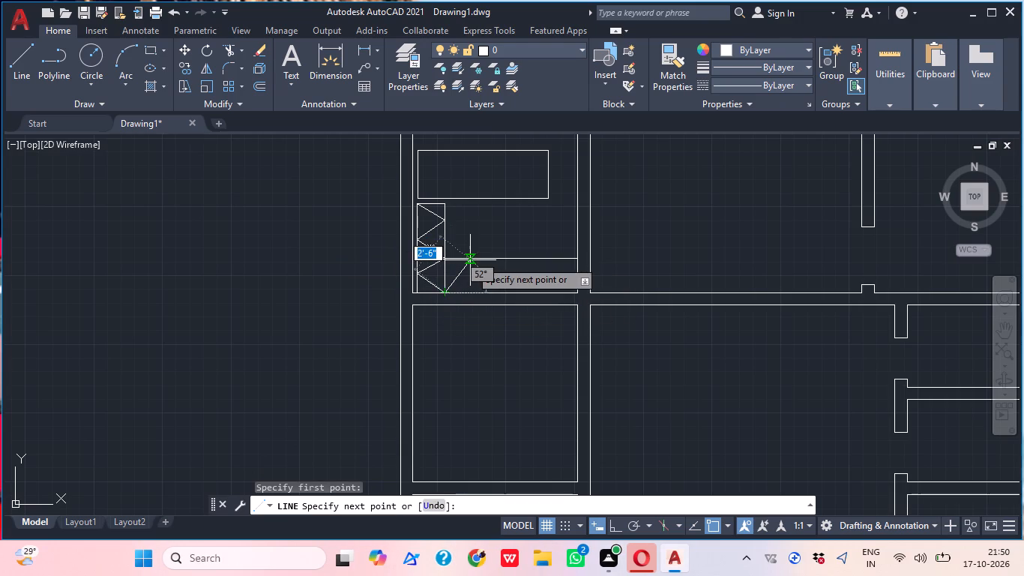
pyautogui.click(470, 260)
pyautogui.click(491, 289)
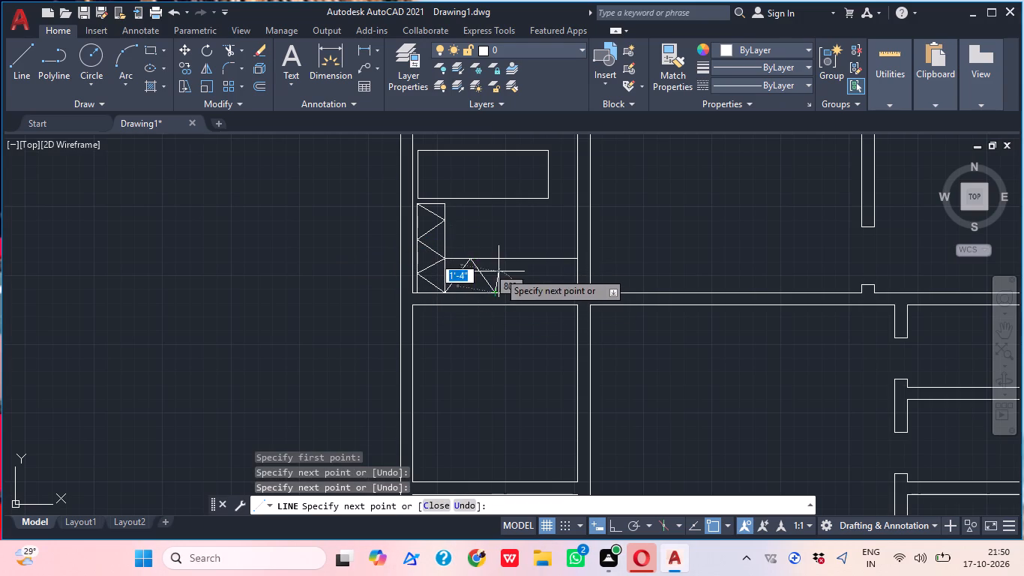
pyautogui.click(519, 259)
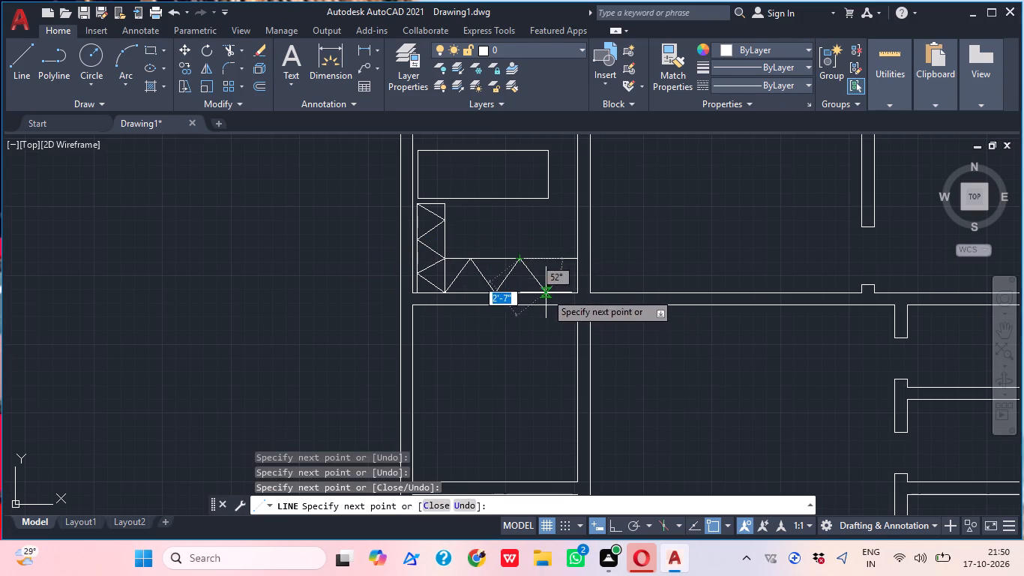
pyautogui.click(542, 292)
pyautogui.click(573, 256)
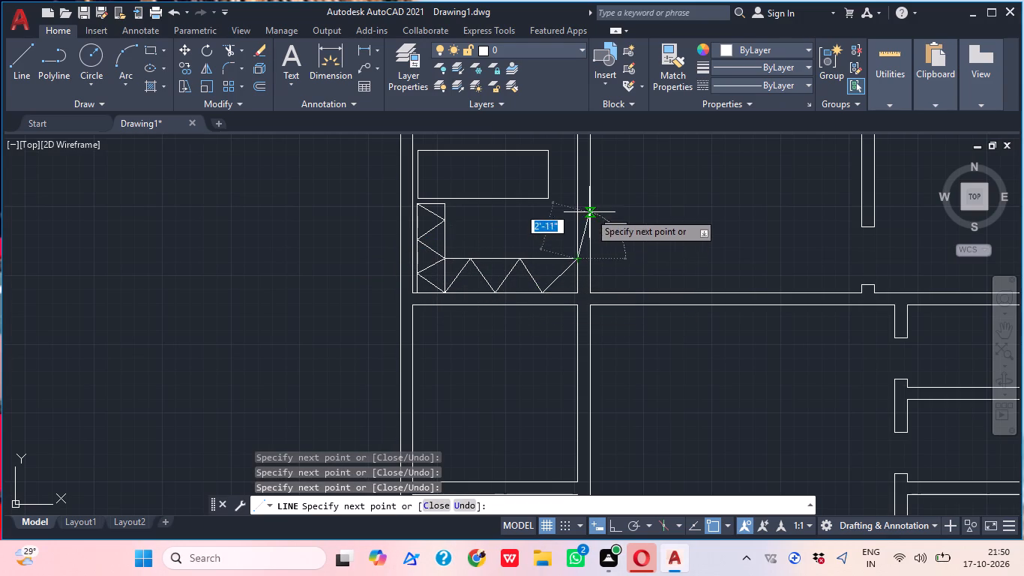
pyautogui.press('Escape')
# Draw a rectangle about 4'-6" by 3'-7" in the open room east of the short partition, clear of the walls.
pyautogui.scroll(-2, 589, 214)
pyautogui.scroll(4, 577, 242)
pyautogui.scroll(-3, 592, 217)
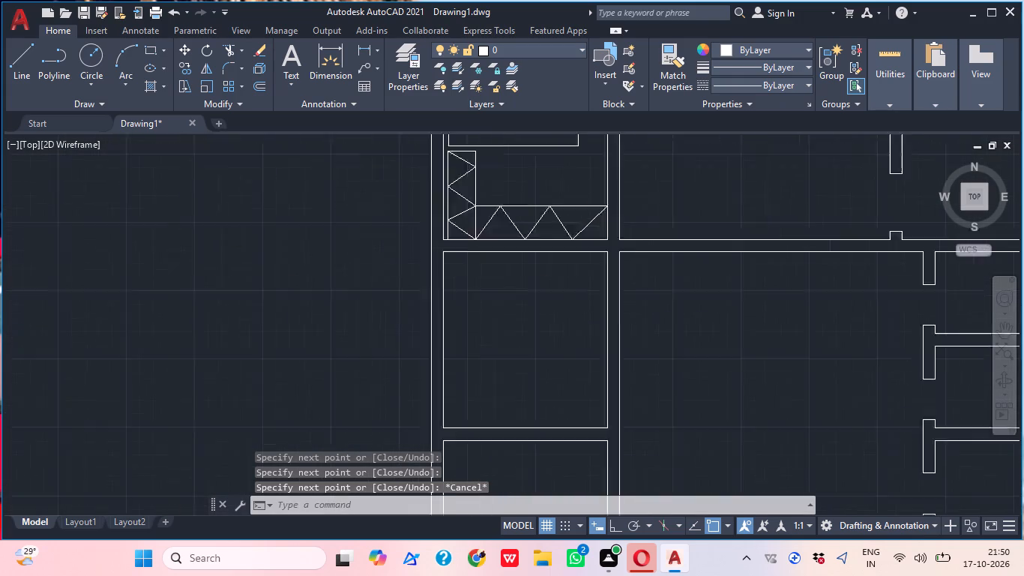
pyautogui.moveTo(598, 222); pyautogui.dragTo(583, 241, button='middle')
pyautogui.scroll(-1, 579, 235)
pyautogui.moveTo(556, 251); pyautogui.dragTo(468, 229, button='middle')
pyautogui.moveTo(488, 237); pyautogui.dragTo(475, 265, button='middle')
pyautogui.moveTo(488, 262); pyautogui.dragTo(484, 244, button='middle')
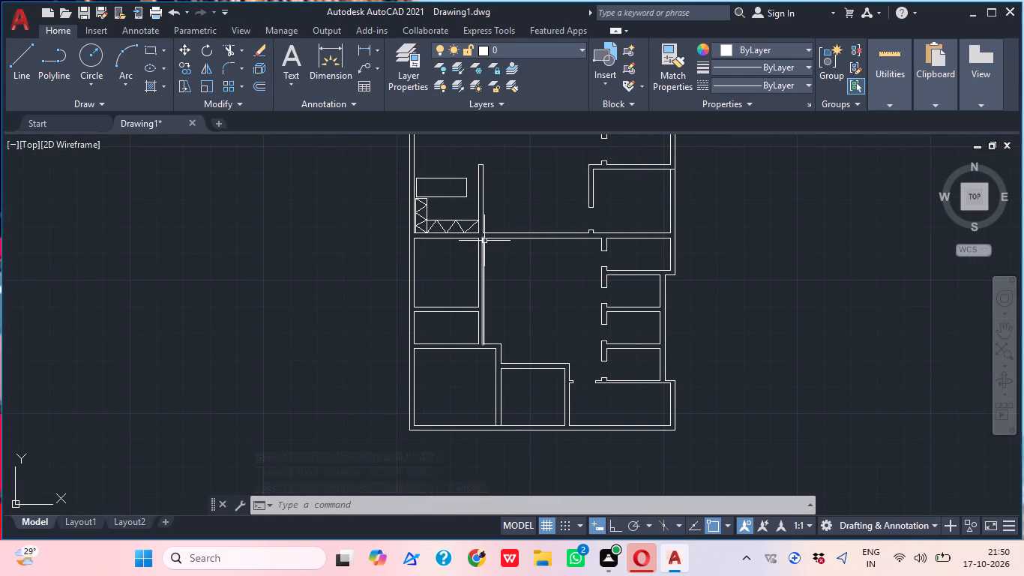
pyautogui.scroll(-1, 472, 217)
pyautogui.moveTo(497, 219); pyautogui.dragTo(499, 238, button='middle')
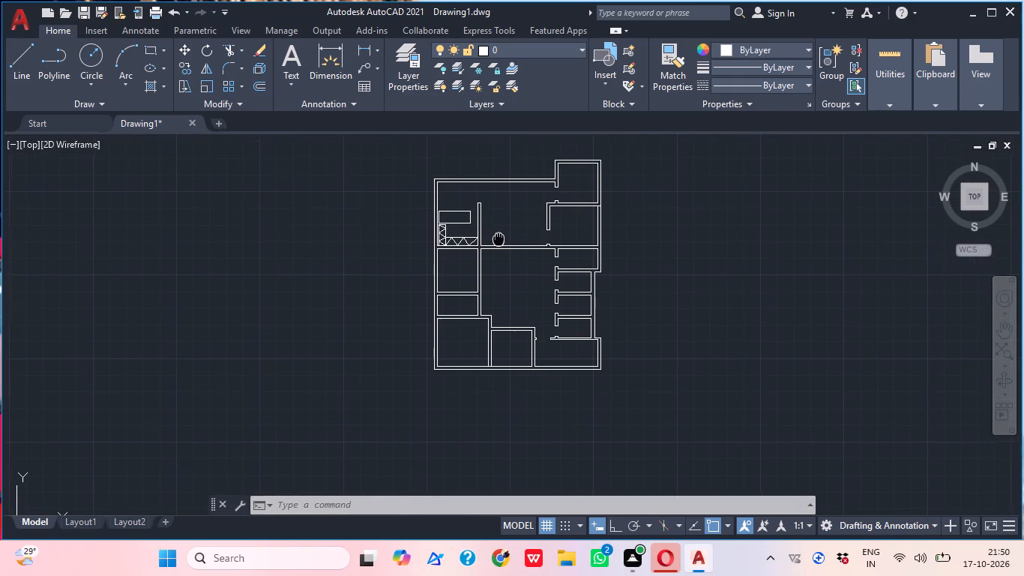
pyautogui.moveTo(499, 238); pyautogui.dragTo(502, 244, button='middle')
pyautogui.scroll(1, 502, 253)
pyautogui.moveTo(502, 253); pyautogui.dragTo(513, 253, button='middle')
pyautogui.moveTo(483, 277); pyautogui.dragTo(500, 276, button='middle')
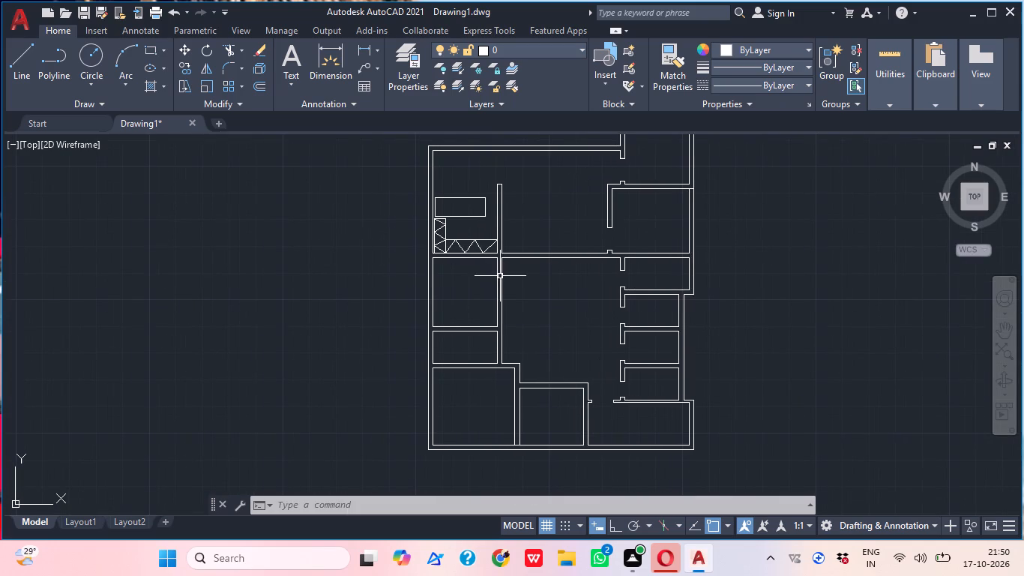
pyautogui.write('RE')
pyautogui.write('C')
pyautogui.press('space')
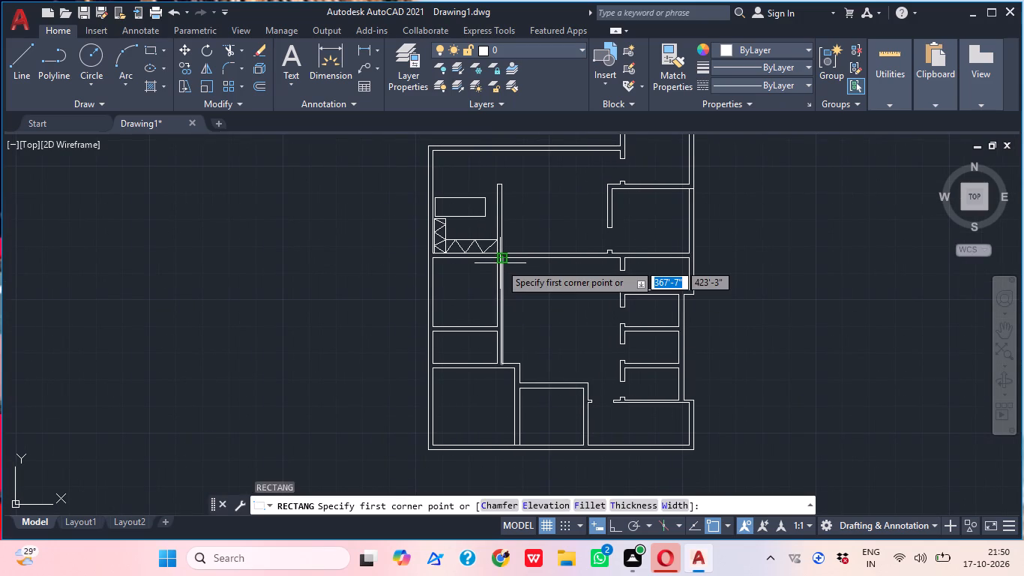
pyautogui.scroll(1, 581, 234)
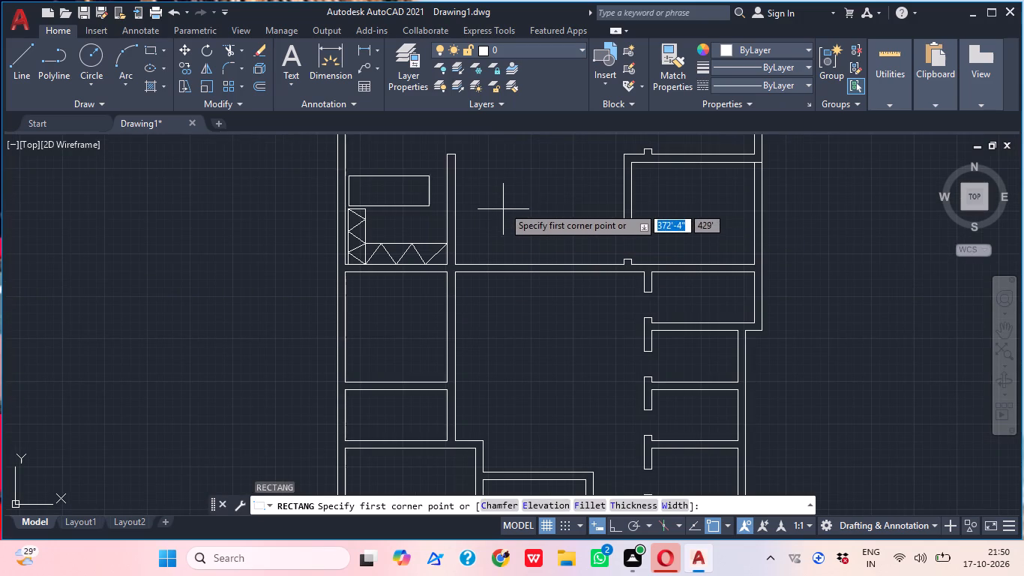
pyautogui.moveTo(508, 184); pyautogui.dragTo(513, 197)
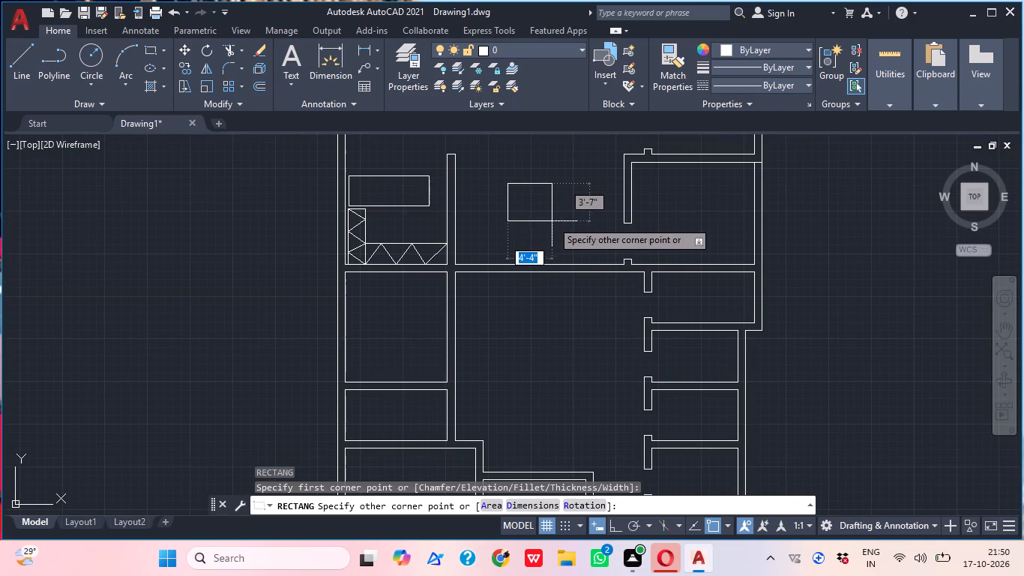
pyautogui.click(554, 220)
# Draw a smaller upright rectangle about 2'-8" by 3'-3" between the partition and the 4'-6" rectangle.
pyautogui.moveTo(594, 259); pyautogui.dragTo(615, 271, button='middle')
pyautogui.write('REC')
pyautogui.press('space')
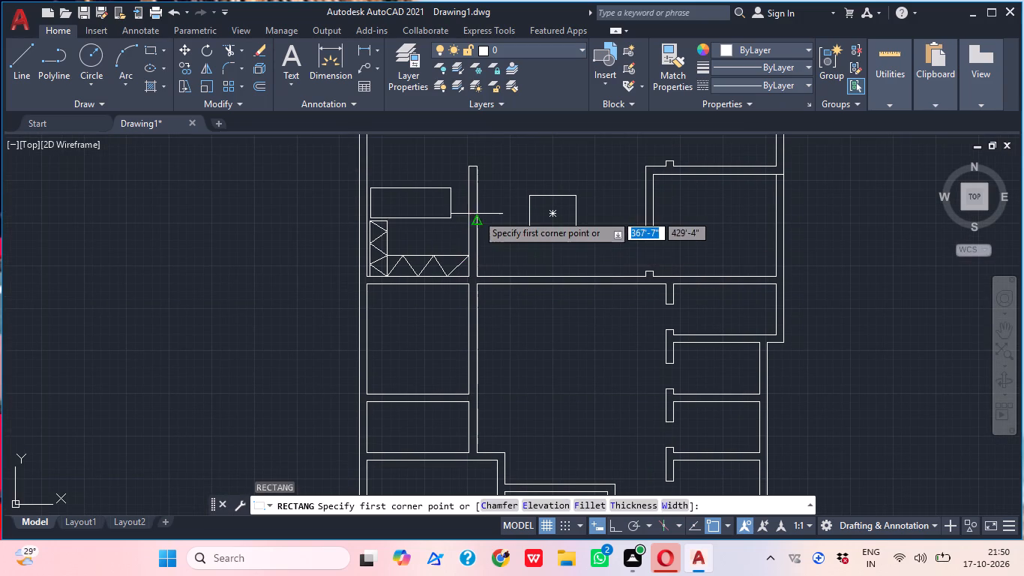
pyautogui.scroll(2, 477, 209)
pyautogui.click(558, 187)
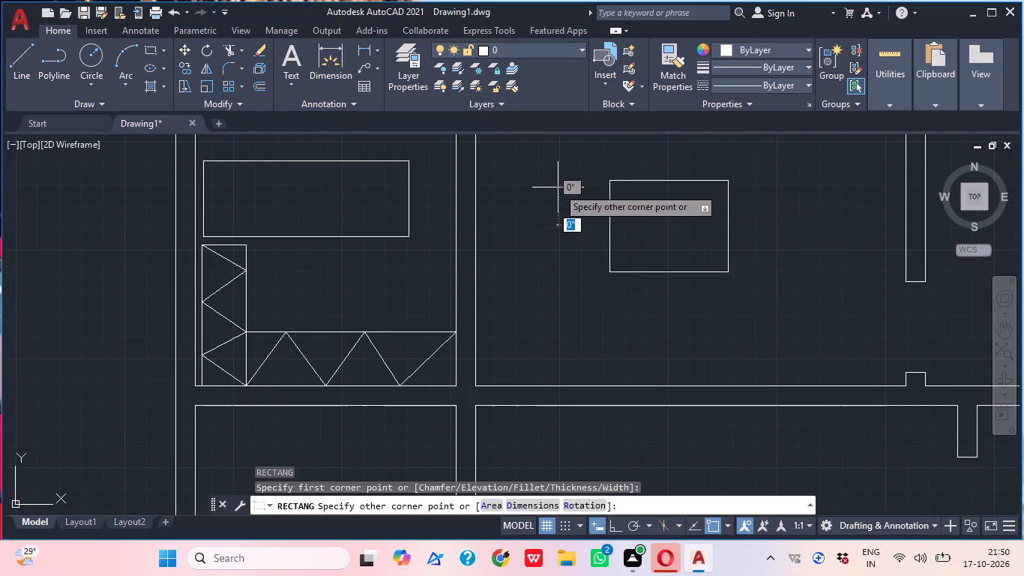
pyautogui.click(487, 271)
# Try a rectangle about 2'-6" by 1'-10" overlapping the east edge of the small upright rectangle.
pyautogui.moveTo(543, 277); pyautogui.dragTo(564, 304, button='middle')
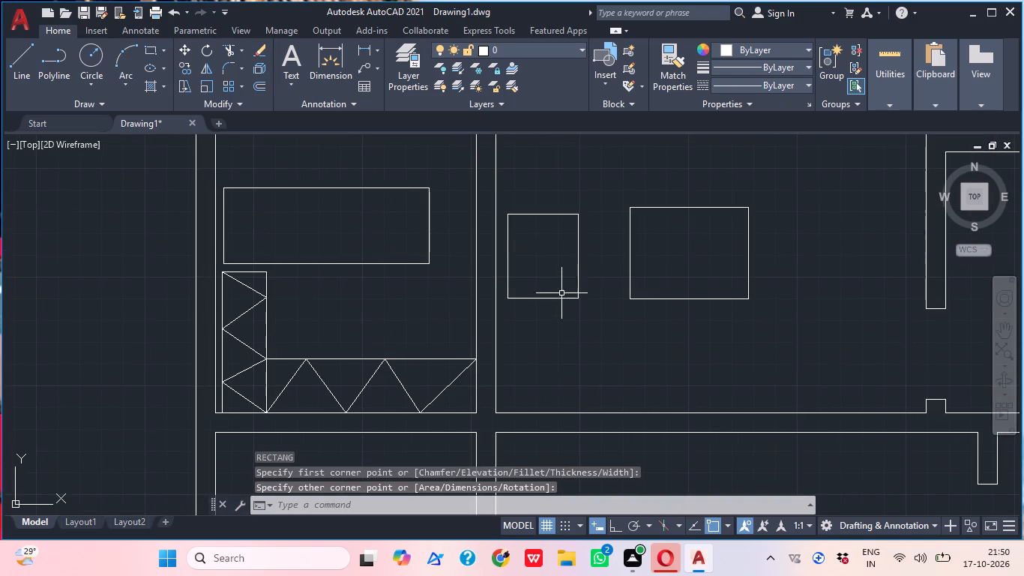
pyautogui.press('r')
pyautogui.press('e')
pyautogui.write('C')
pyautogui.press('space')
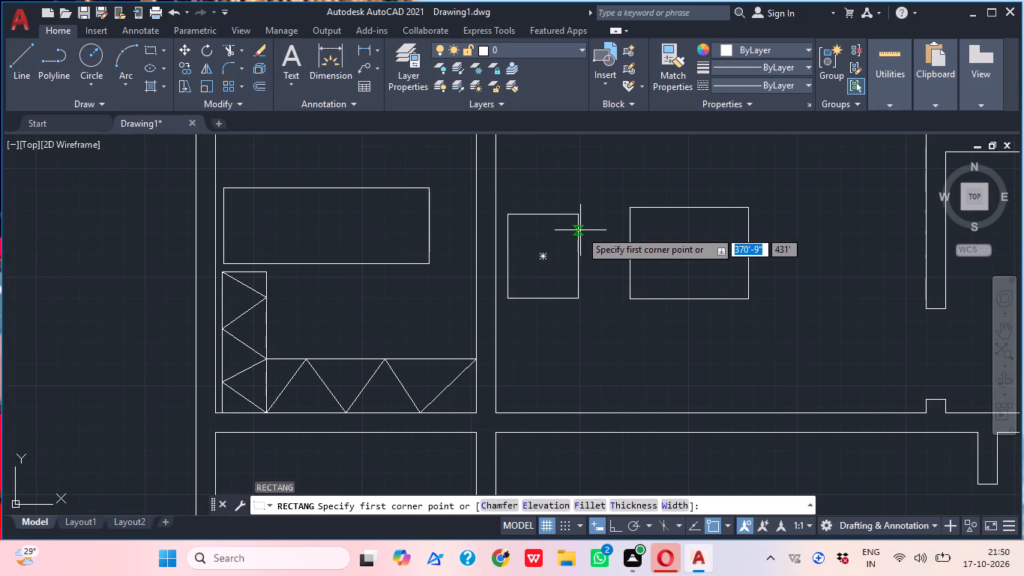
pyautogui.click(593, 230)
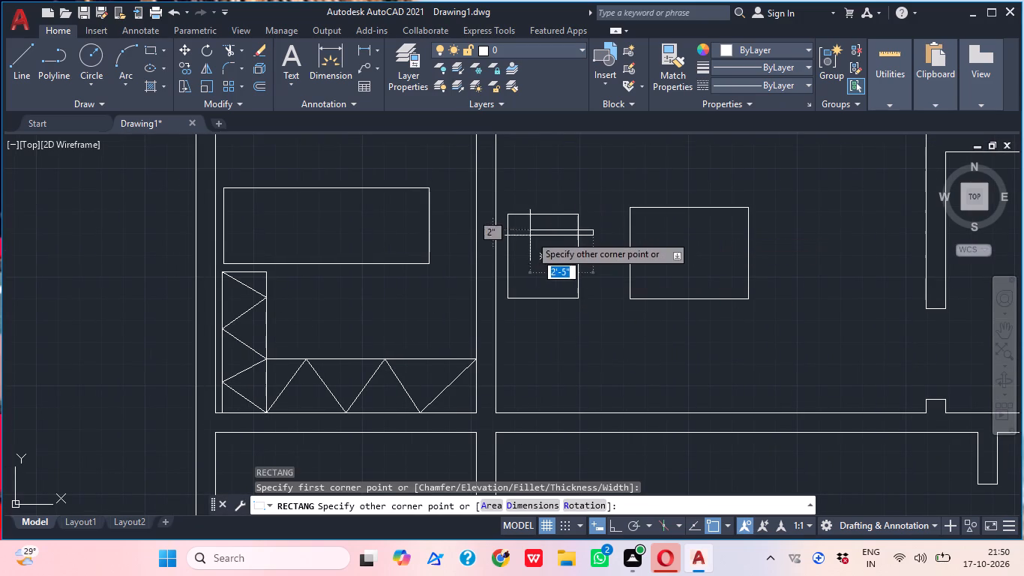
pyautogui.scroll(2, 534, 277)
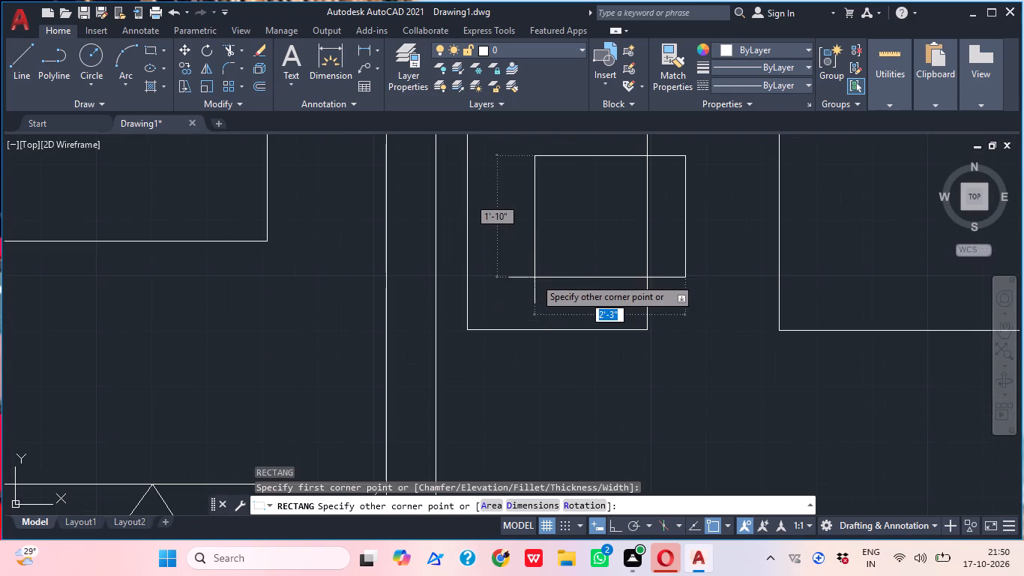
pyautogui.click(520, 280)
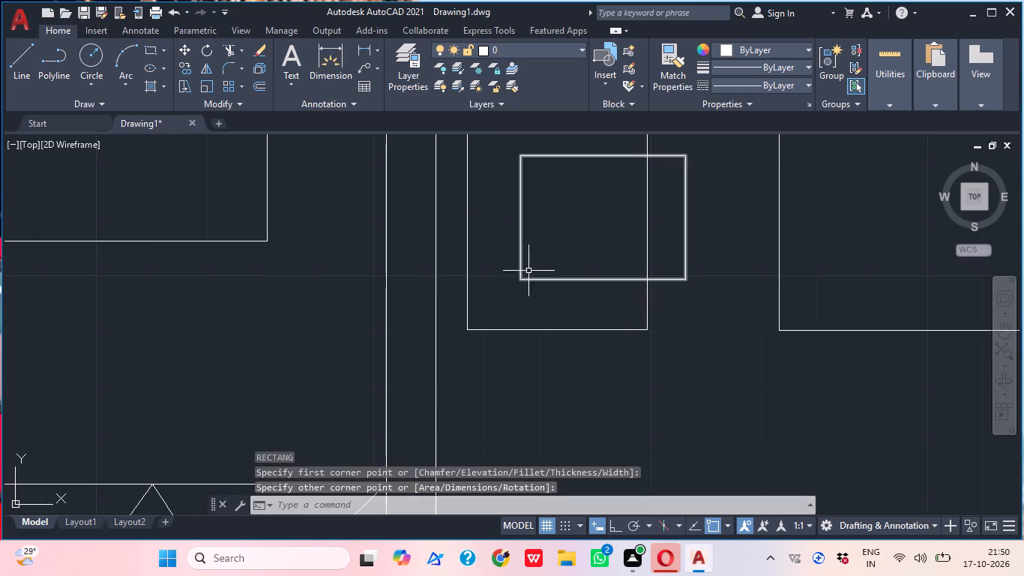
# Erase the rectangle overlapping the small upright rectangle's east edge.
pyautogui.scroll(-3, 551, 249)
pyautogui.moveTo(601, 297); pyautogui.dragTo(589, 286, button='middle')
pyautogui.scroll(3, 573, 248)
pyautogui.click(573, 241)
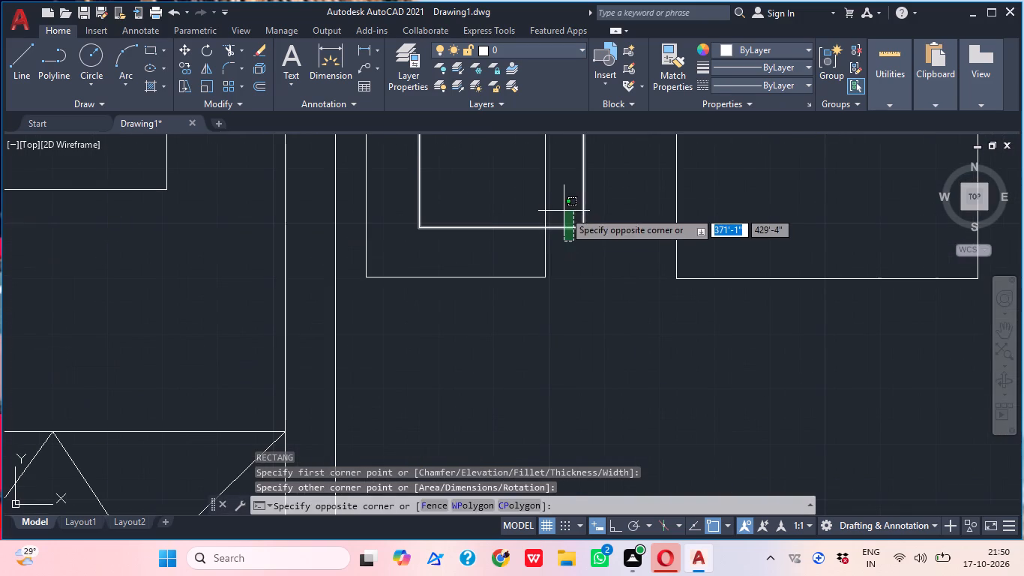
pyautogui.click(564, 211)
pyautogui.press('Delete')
# Draw an inner rectangle about 1'-8" by 2' inside the small upright rectangle, flush with its east edge, as a seat outline.
pyautogui.scroll(-1, 584, 221)
pyautogui.moveTo(583, 266); pyautogui.dragTo(603, 337, button='middle')
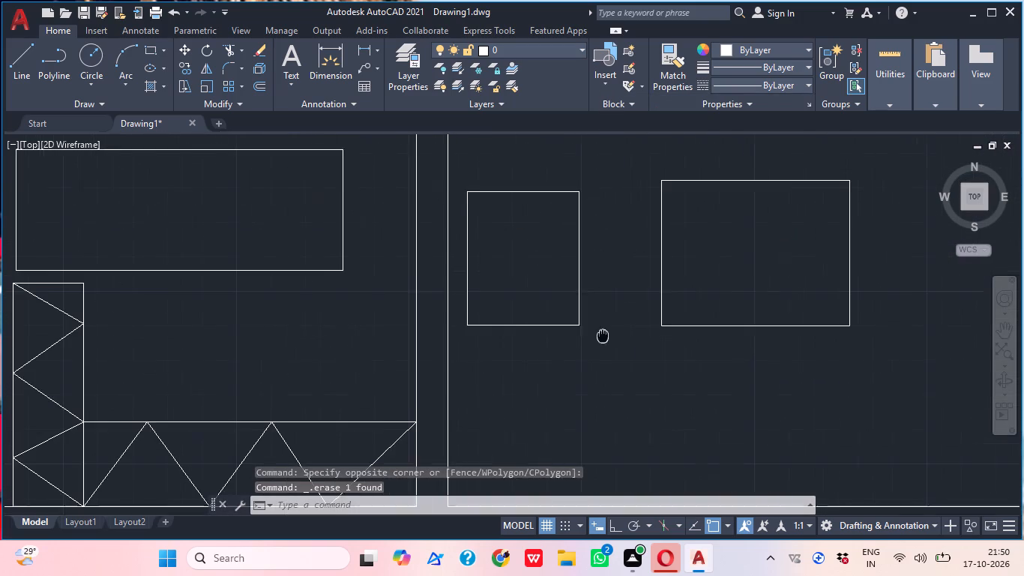
pyautogui.moveTo(603, 337); pyautogui.dragTo(604, 339, button='middle')
pyautogui.write('REC')
pyautogui.press('space')
pyautogui.click(583, 216)
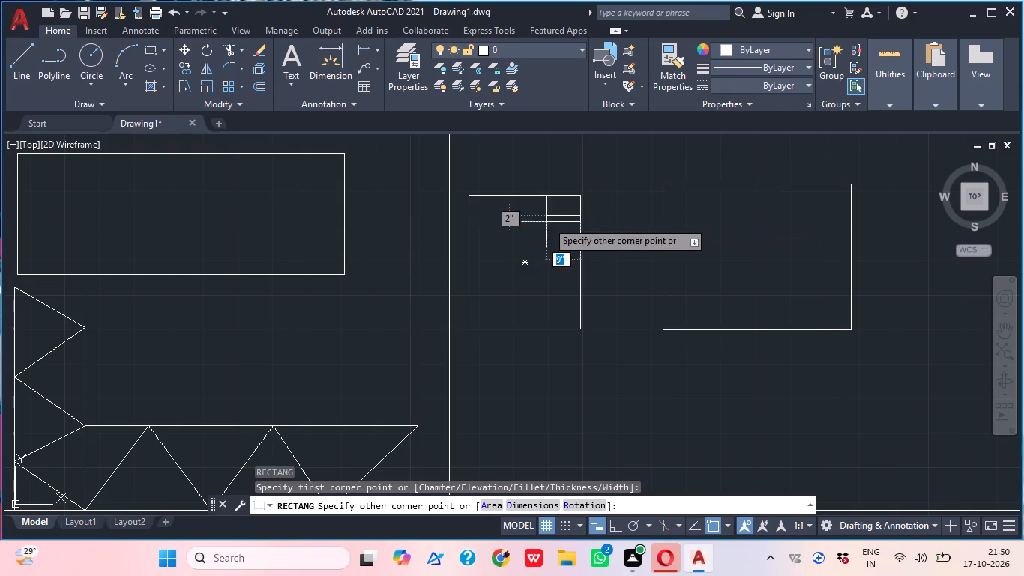
pyautogui.click(511, 301)
# Draw a long horizontal rectangle about 10'-10" by 2'-11" south of the seat and table outlines, just off the room's south wall.
pyautogui.scroll(-2, 577, 259)
pyautogui.moveTo(591, 262); pyautogui.dragTo(582, 245, button='middle')
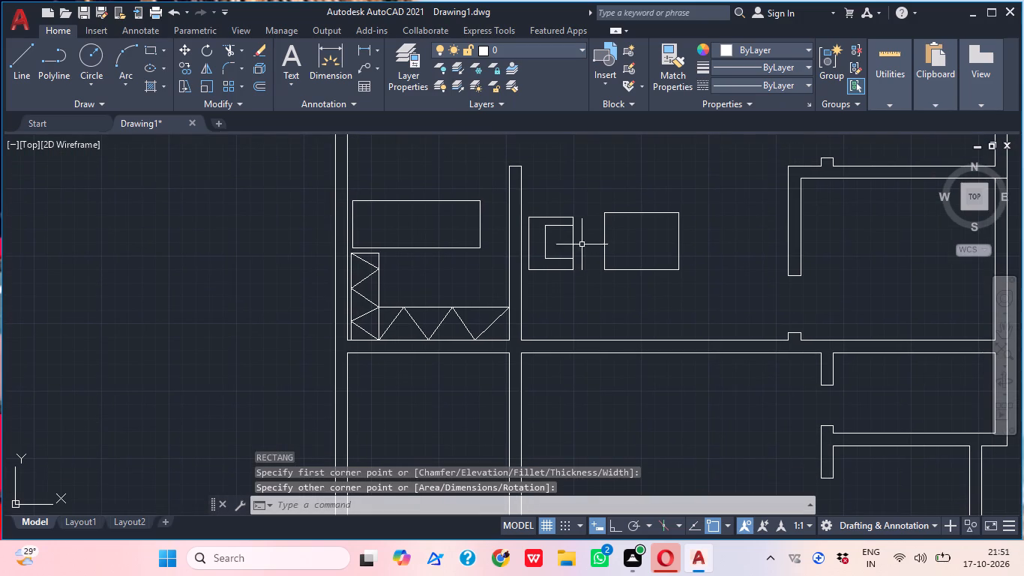
pyautogui.moveTo(617, 270); pyautogui.dragTo(602, 261, button='middle')
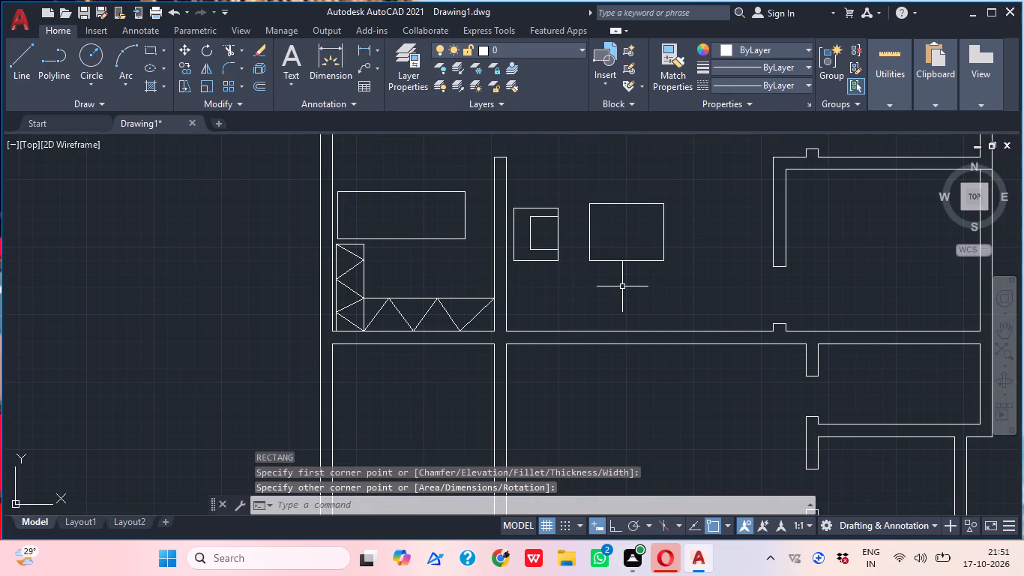
pyautogui.write('REC')
pyautogui.press('space')
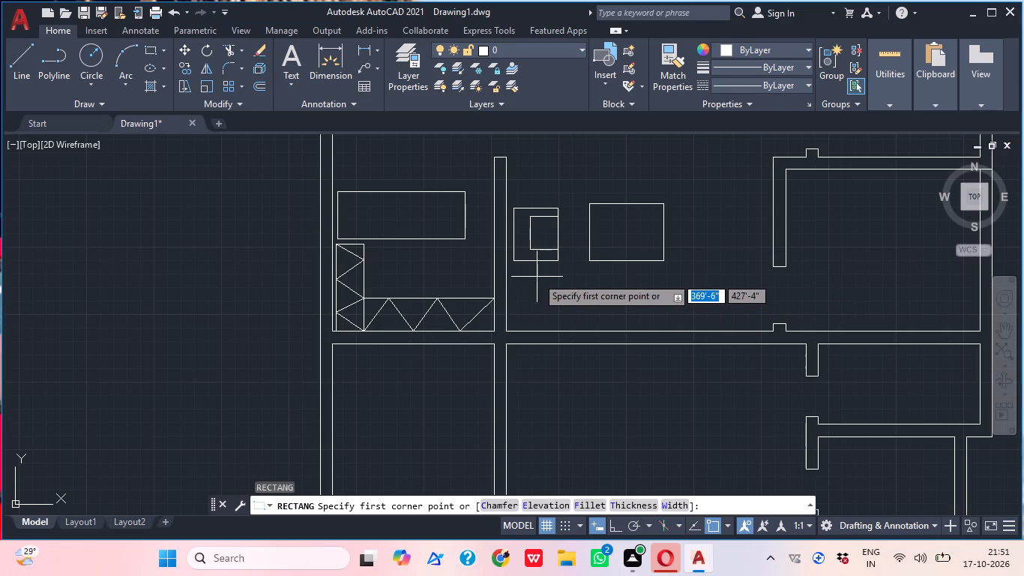
pyautogui.click(546, 277)
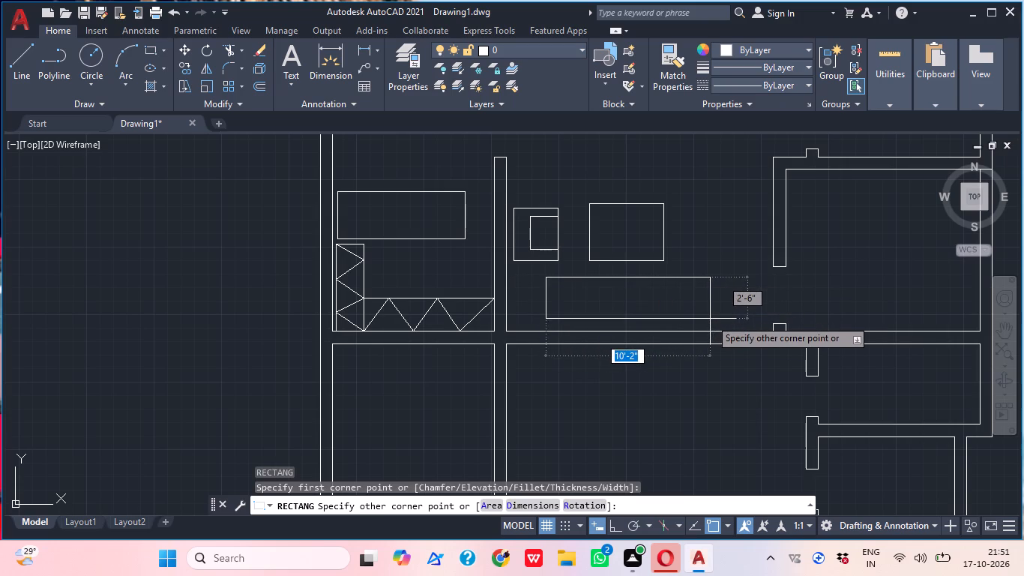
pyautogui.scroll(2, 721, 322)
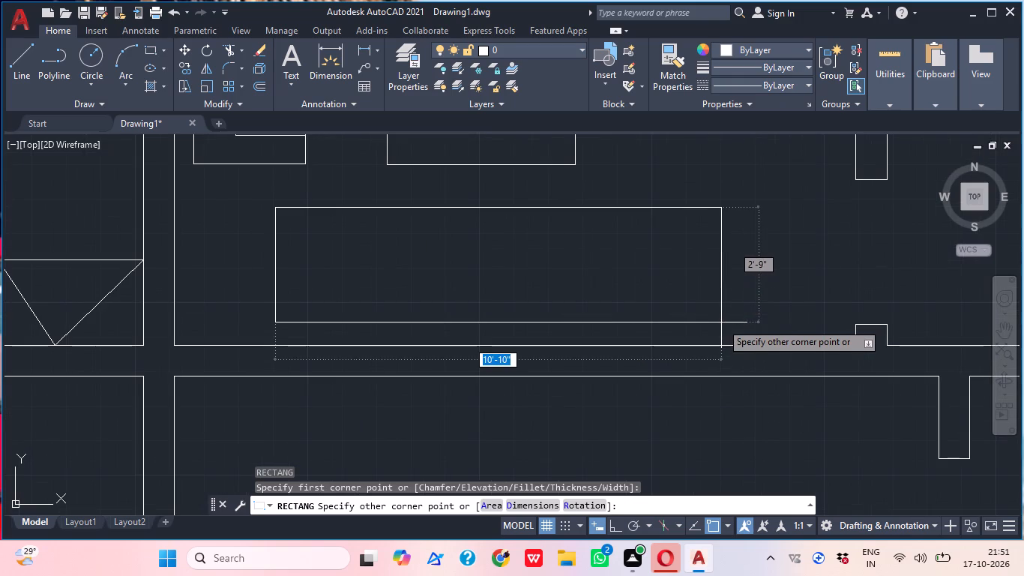
pyautogui.click(722, 328)
# Draw an inner rectangle about 9'-3" by 2'-5" inside the long rectangle, flush with its north edge.
pyautogui.moveTo(708, 295); pyautogui.dragTo(745, 300, button='middle')
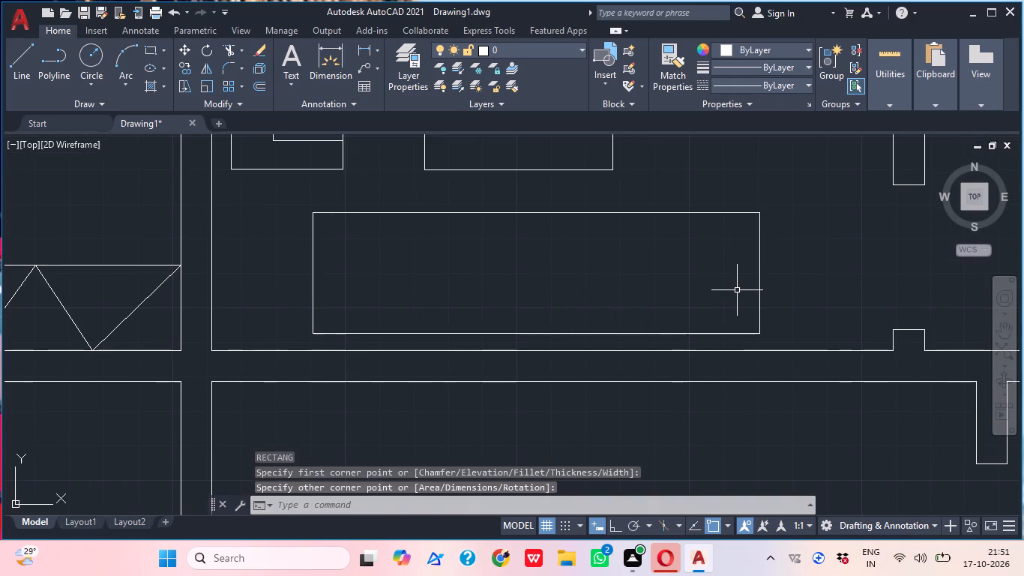
pyautogui.write('REC')
pyautogui.press('space')
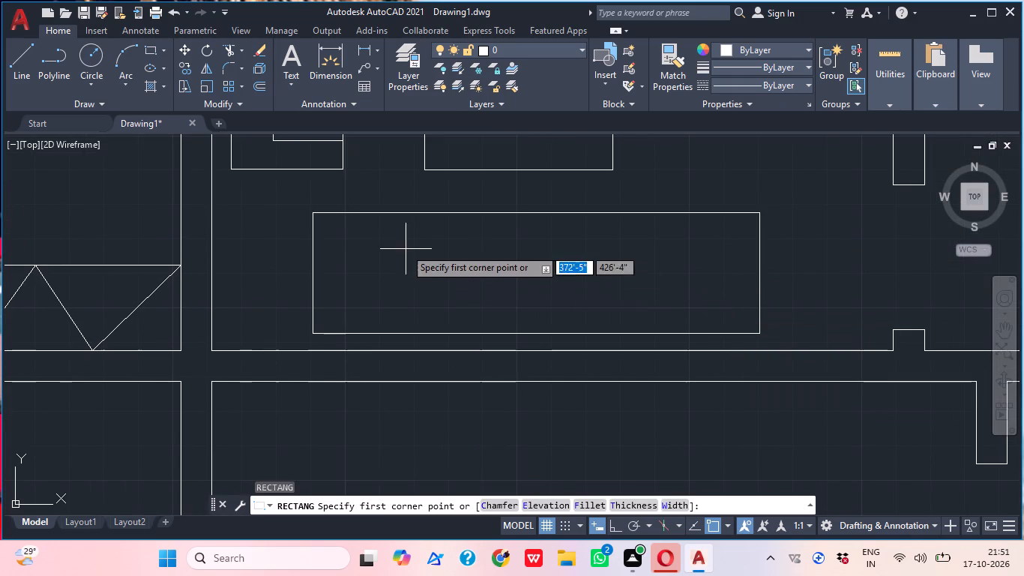
pyautogui.click(345, 215)
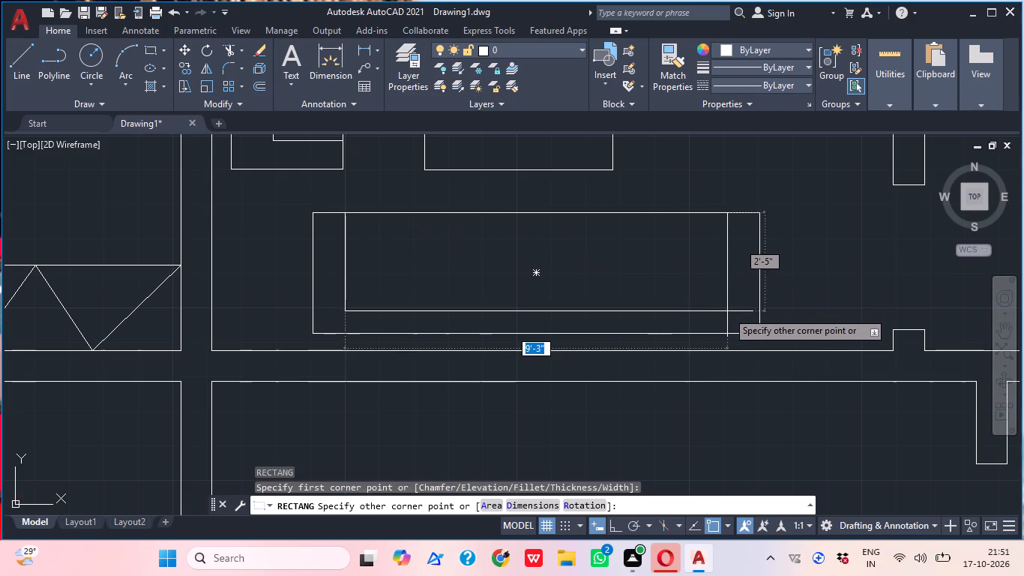
pyautogui.click(727, 311)
# With ortho on, draw a vertical divider across the inner rectangle's full depth, about three-quarters of the way toward its east end.
pyautogui.write('L')
pyautogui.press('space')
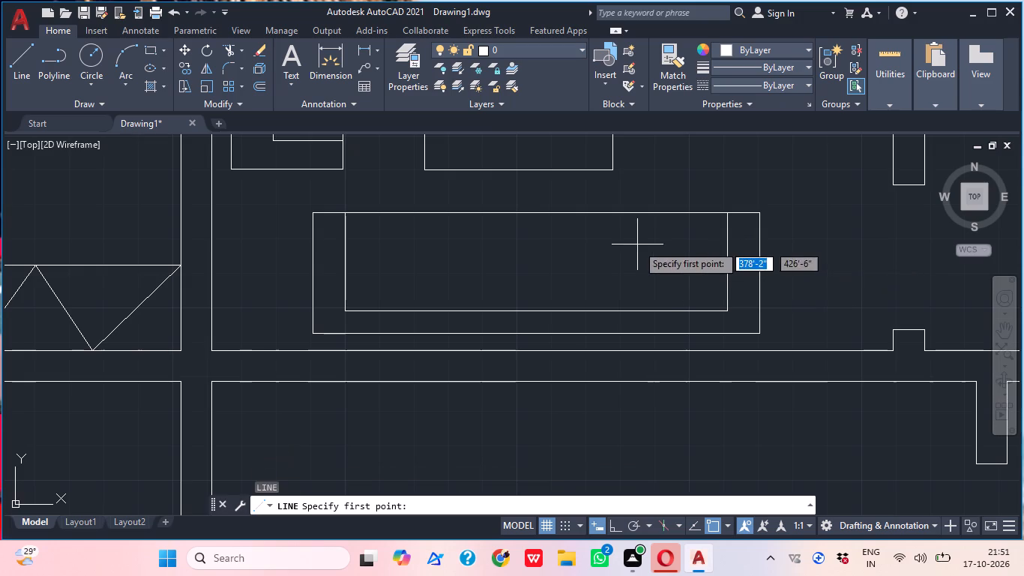
pyautogui.click(630, 212)
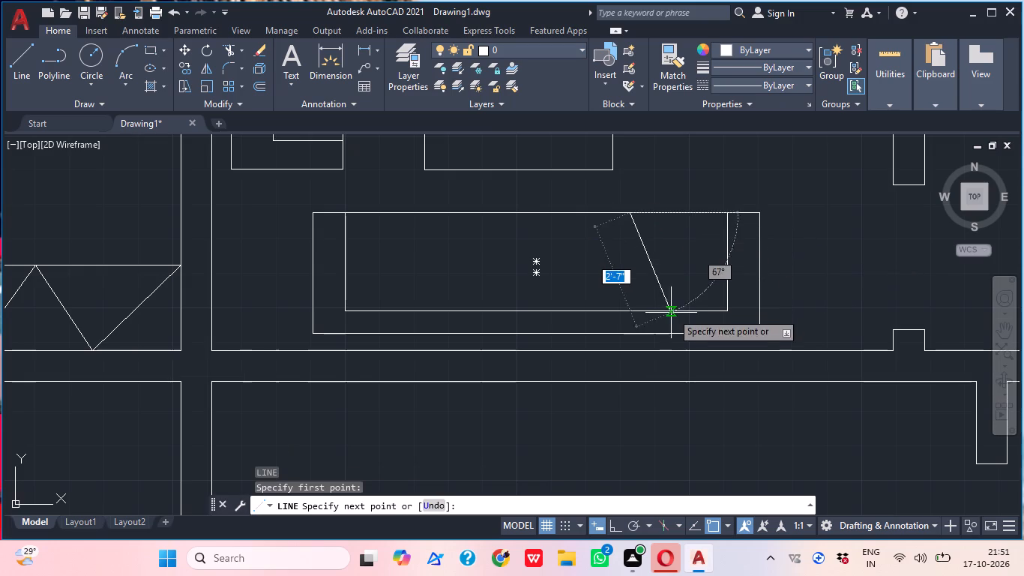
pyautogui.click(610, 516)
pyautogui.click(618, 533)
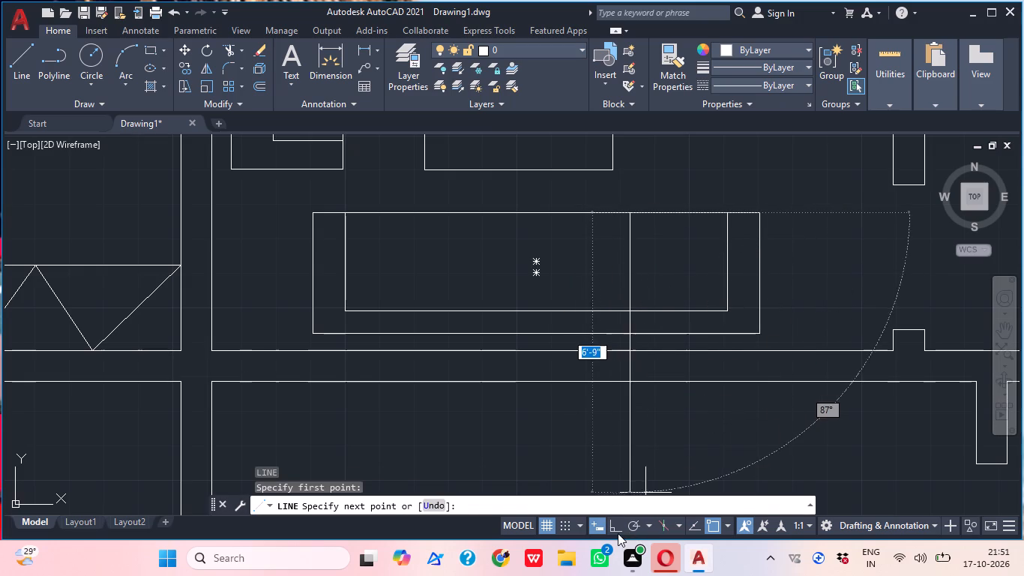
pyautogui.click(632, 313)
pyautogui.moveTo(696, 262); pyautogui.dragTo(699, 262, button='middle')
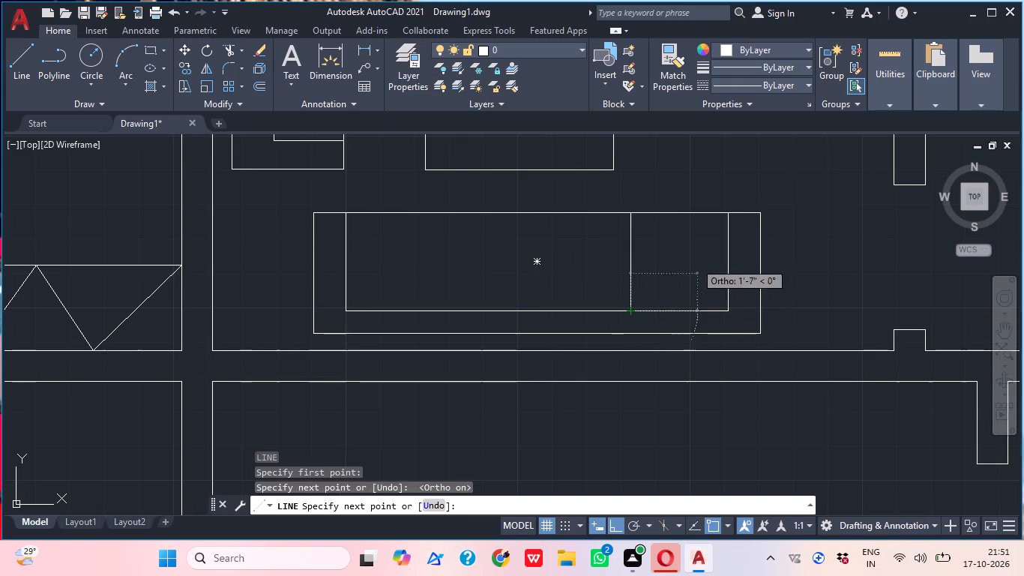
pyautogui.moveTo(699, 262); pyautogui.dragTo(714, 264, button='middle')
pyautogui.press('Escape')
# Draw two more vertical dividers across the long seat's inner rectangle, west of the existing divider, to split it into four sections.
pyautogui.write('L')
pyautogui.press('space')
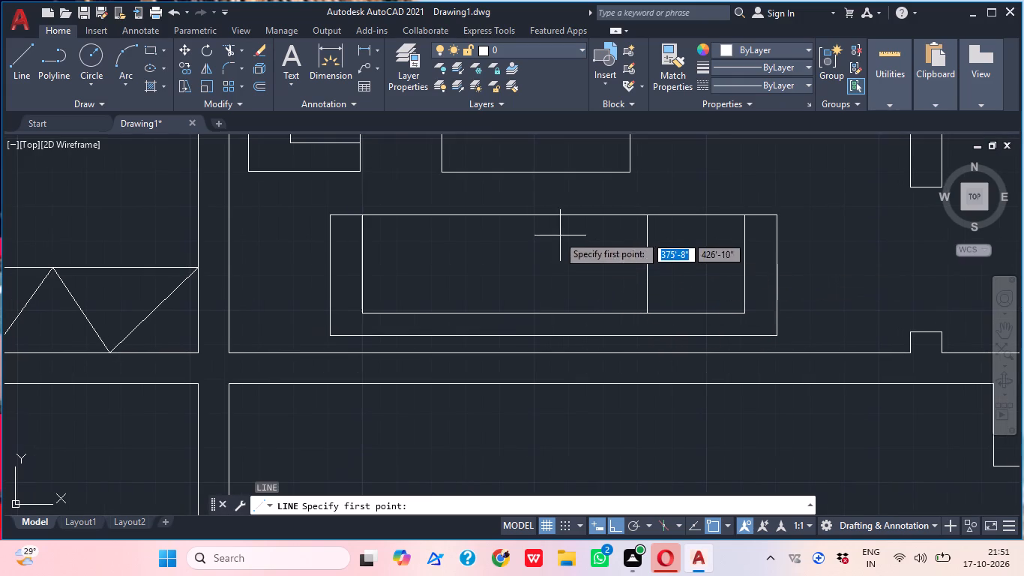
pyautogui.click(533, 217)
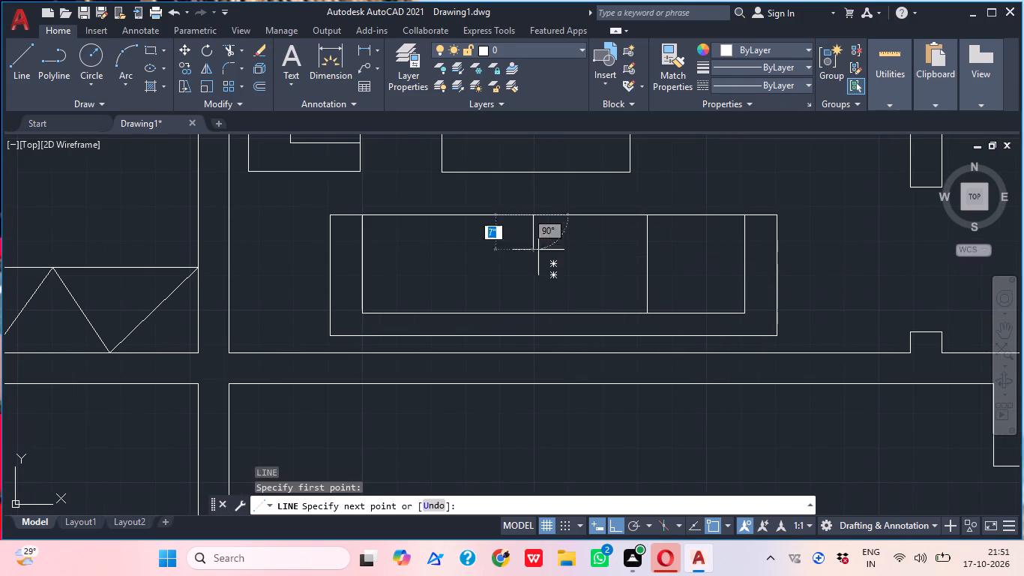
pyautogui.click(529, 313)
pyautogui.press('Escape')
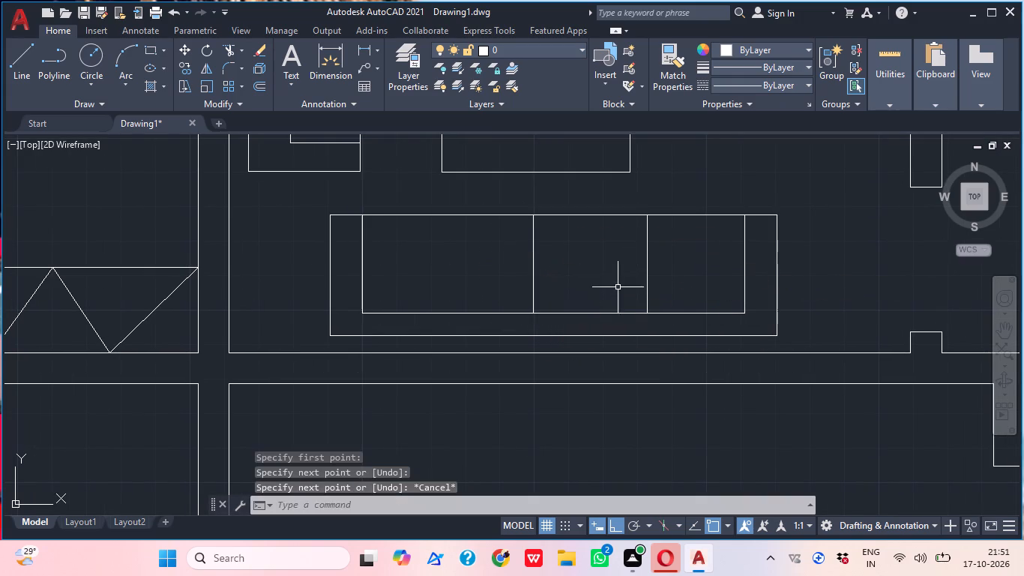
pyautogui.moveTo(618, 287); pyautogui.dragTo(663, 282, button='middle')
pyautogui.write('L')
pyautogui.press('space')
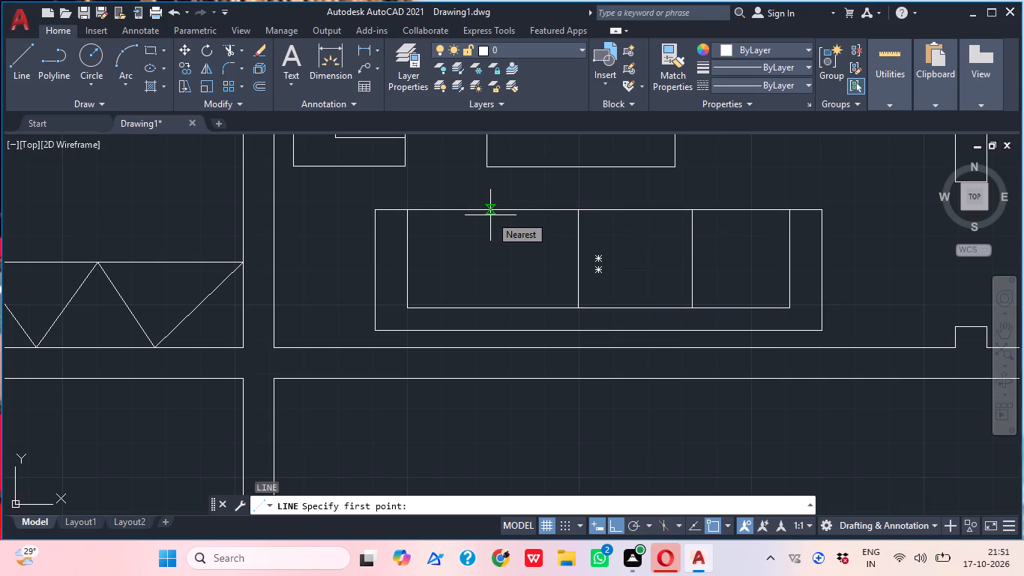
pyautogui.click(490, 215)
pyautogui.click(496, 309)
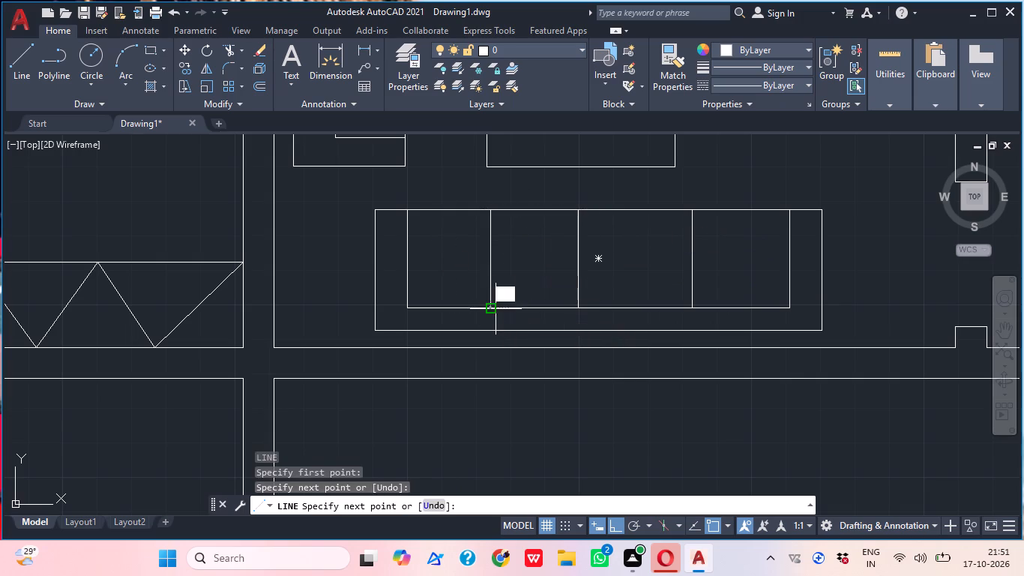
pyautogui.scroll(-1, 568, 226)
pyautogui.press('Escape')
pyautogui.scroll(-1, 588, 247)
pyautogui.moveTo(631, 265); pyautogui.dragTo(546, 298, button='middle')
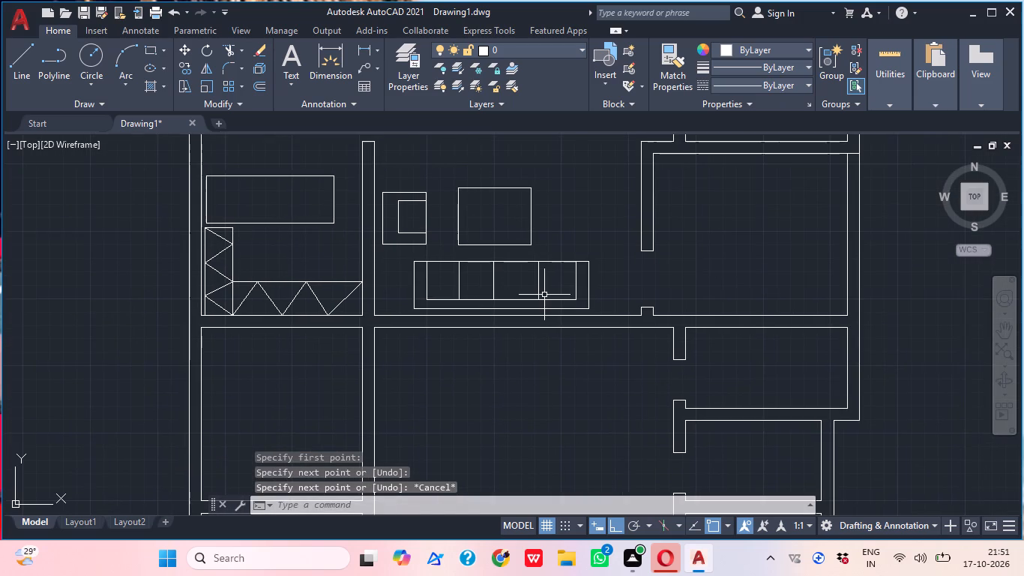
# Mirror the two-rectangle seat outline about the table's vertical centreline, keeping the original.
pyautogui.click(440, 253)
pyautogui.click(399, 180)
pyautogui.press('m')
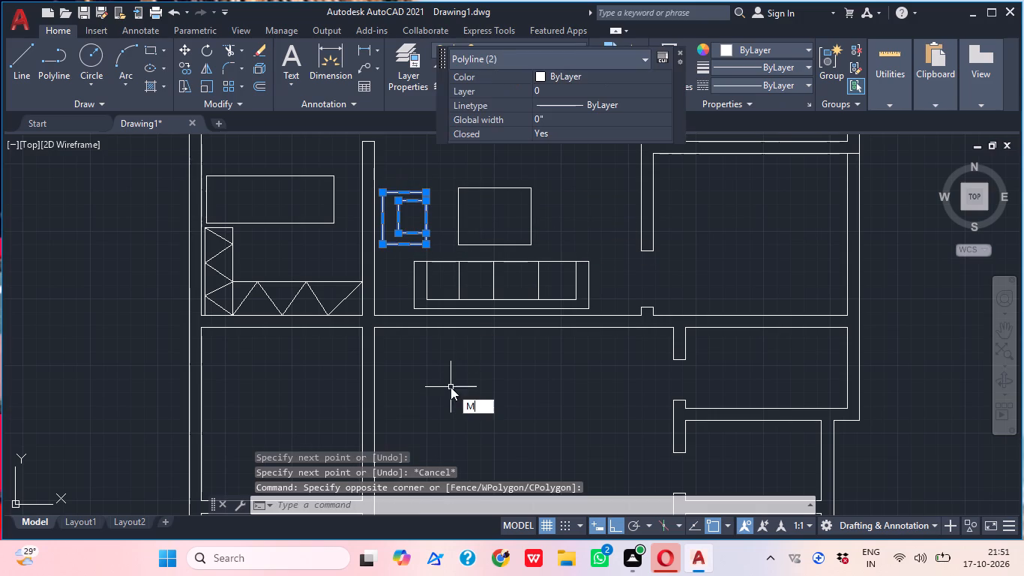
pyautogui.write('IN')
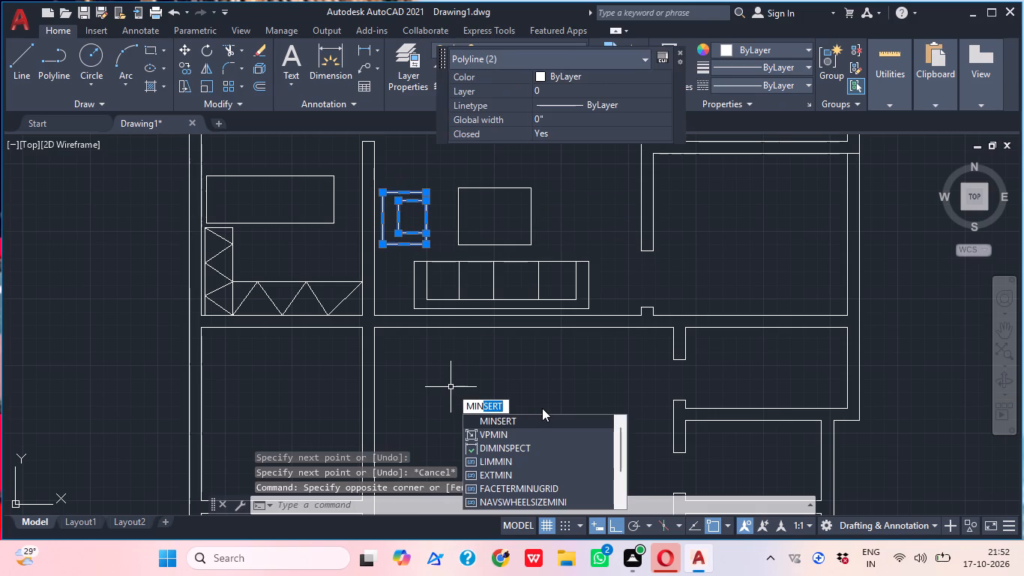
pyautogui.press('BackSpace')
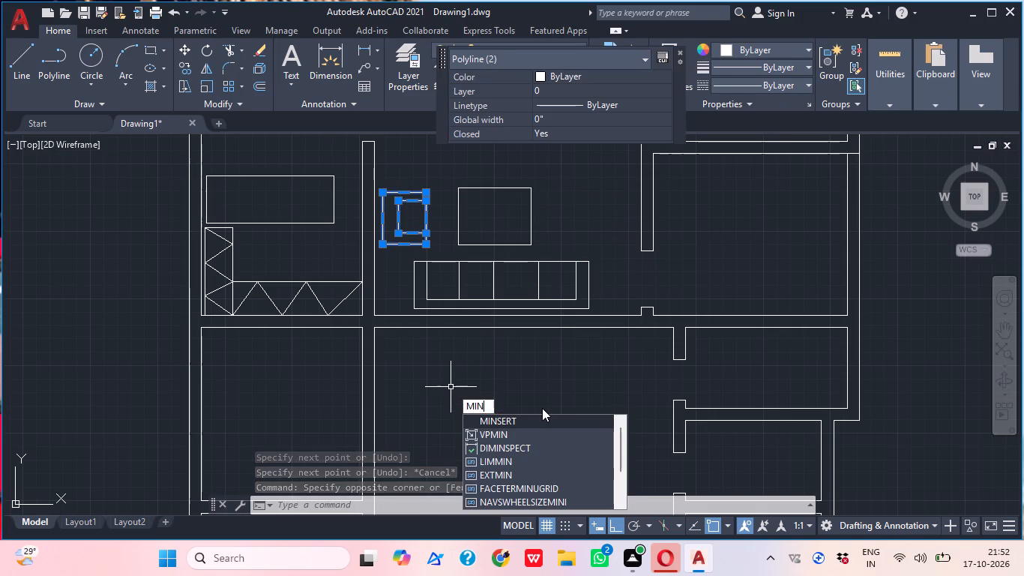
pyautogui.press('BackSpace')
pyautogui.press('space')
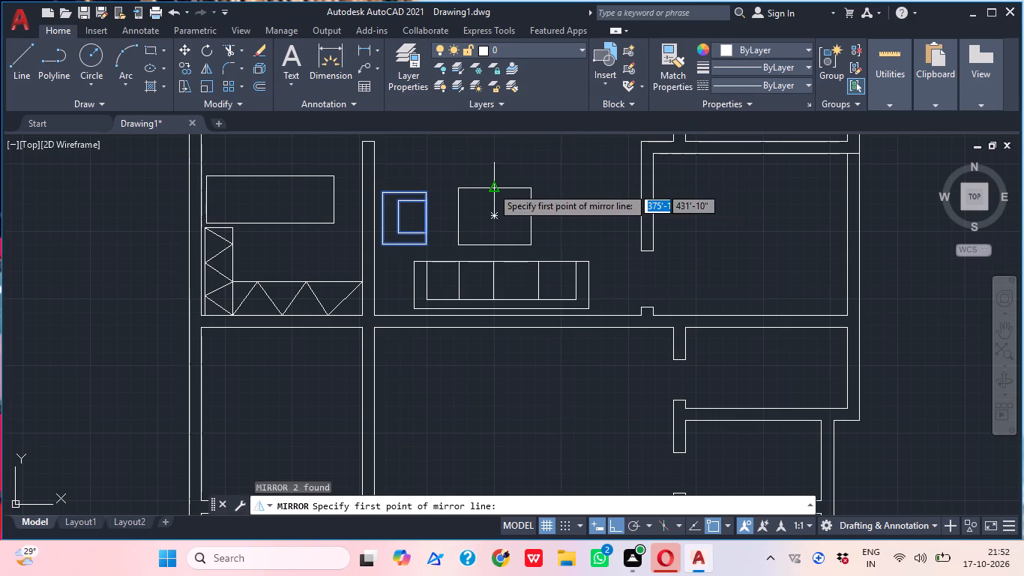
pyautogui.click(492, 187)
pyautogui.click(518, 157)
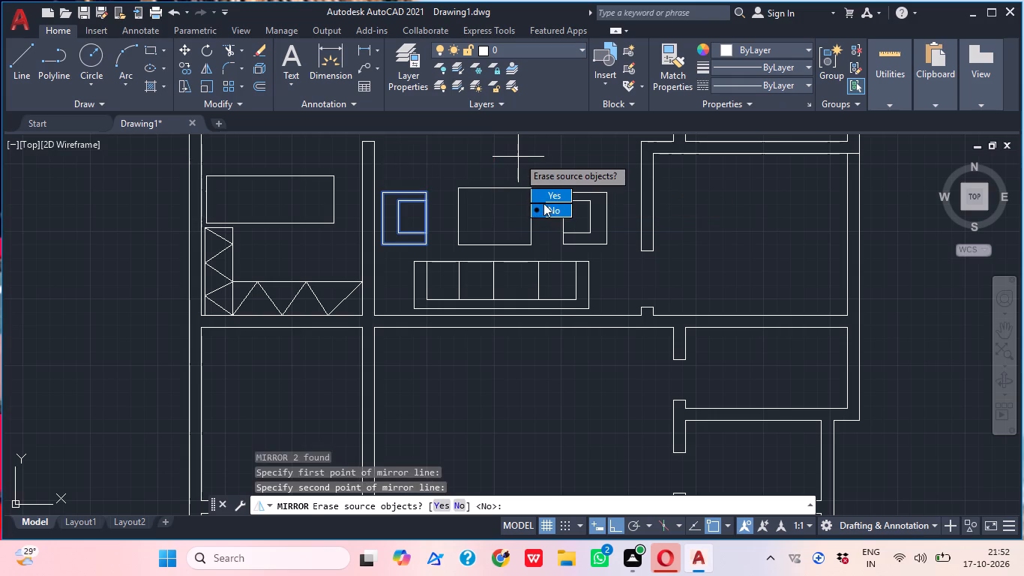
pyautogui.moveTo(546, 206); pyautogui.dragTo(518, 157)
pyautogui.scroll(-1, 534, 157)
pyautogui.moveTo(563, 223); pyautogui.dragTo(545, 239, button='middle')
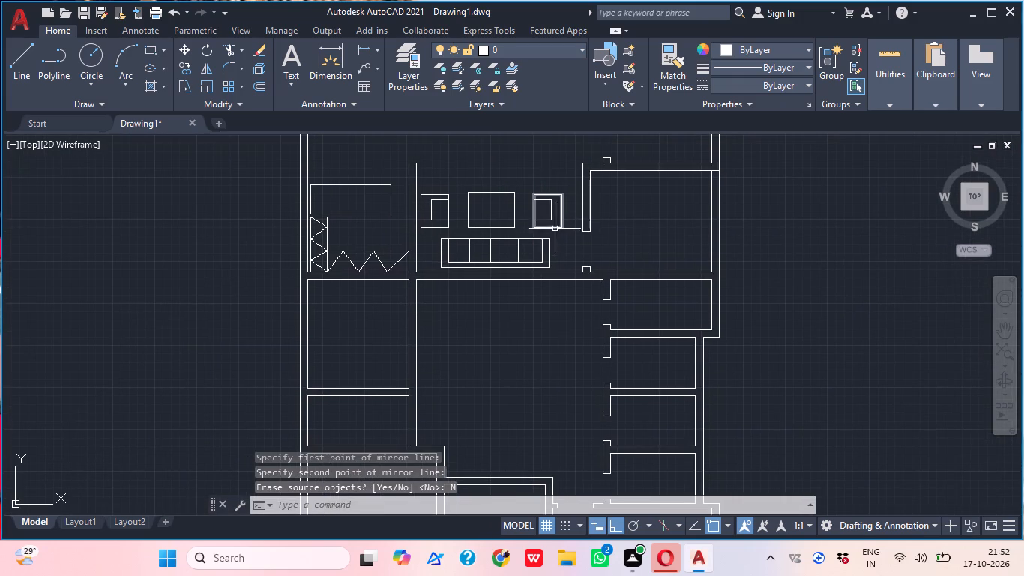
# Draw an upright desk rectangle about 3' by 6'-8" in the northeast room, extending south from its north wall.
pyautogui.scroll(-1, 561, 238)
pyautogui.moveTo(570, 251); pyautogui.dragTo(505, 327, button='middle')
pyautogui.scroll(2, 540, 208)
pyautogui.write('REC')
pyautogui.press('space')
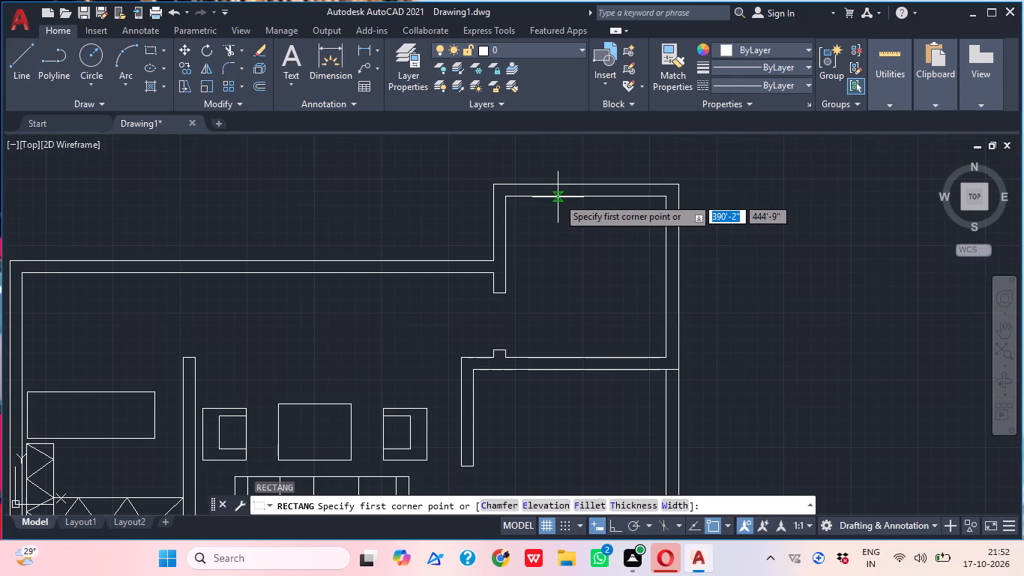
pyautogui.click(561, 199)
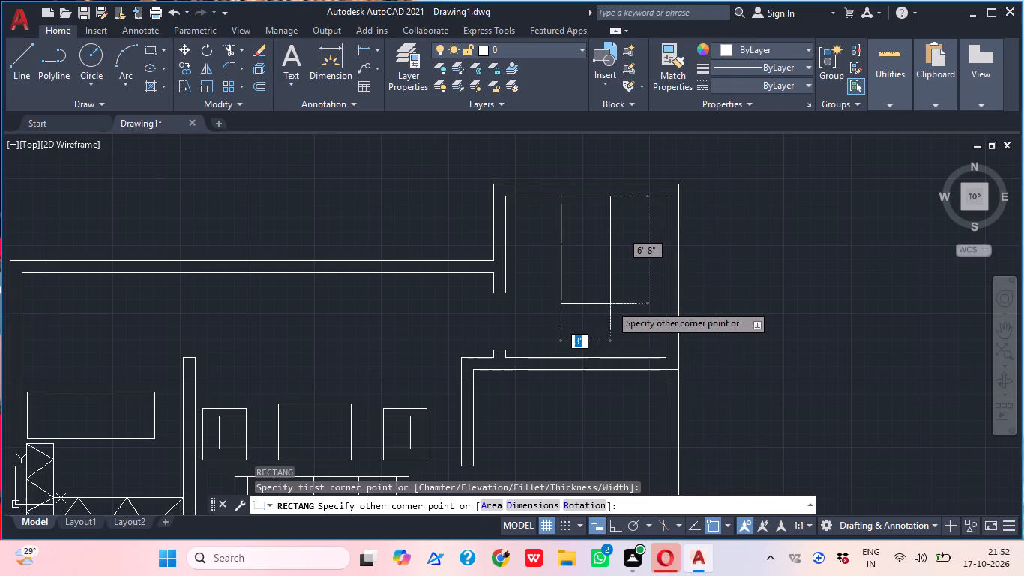
pyautogui.click(606, 304)
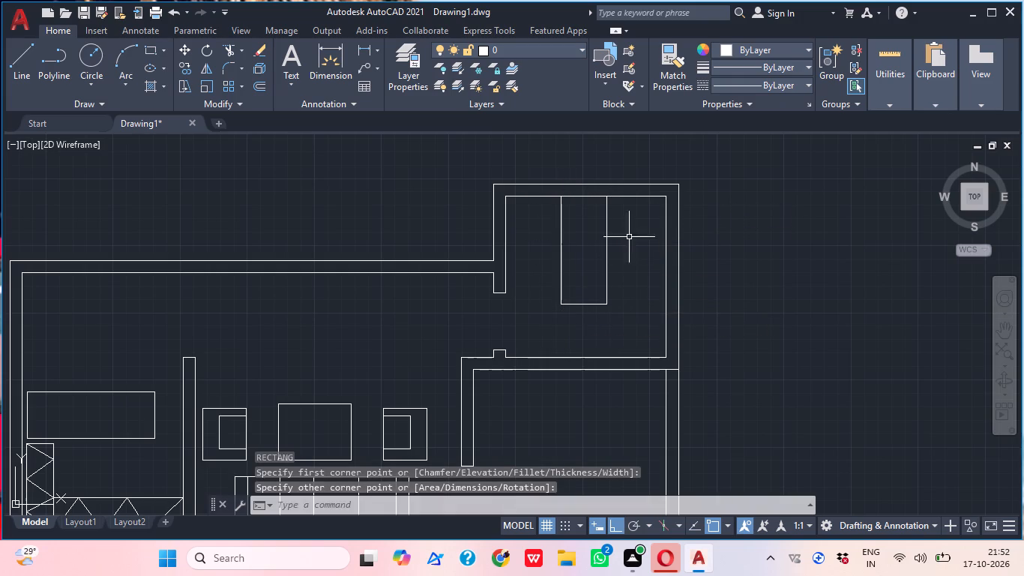
# Draw a side counter rectangle along the north wall, from the desk's east edge to the room's east wall.
pyautogui.moveTo(638, 238); pyautogui.dragTo(585, 275, button='middle')
pyautogui.press('r')
pyautogui.press('e')
pyautogui.write('C')
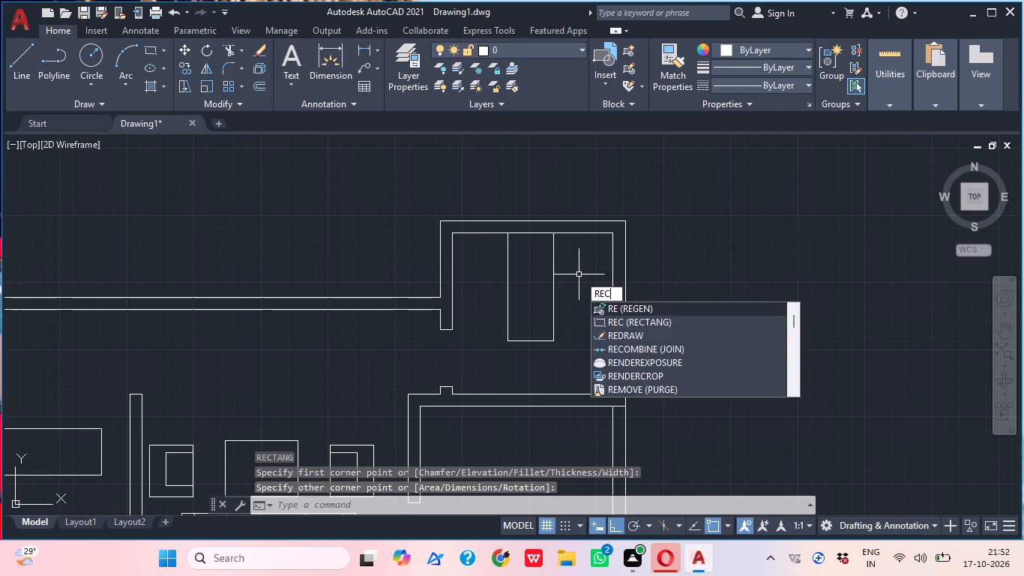
pyautogui.press('space')
pyautogui.scroll(2, 557, 252)
pyautogui.click(550, 264)
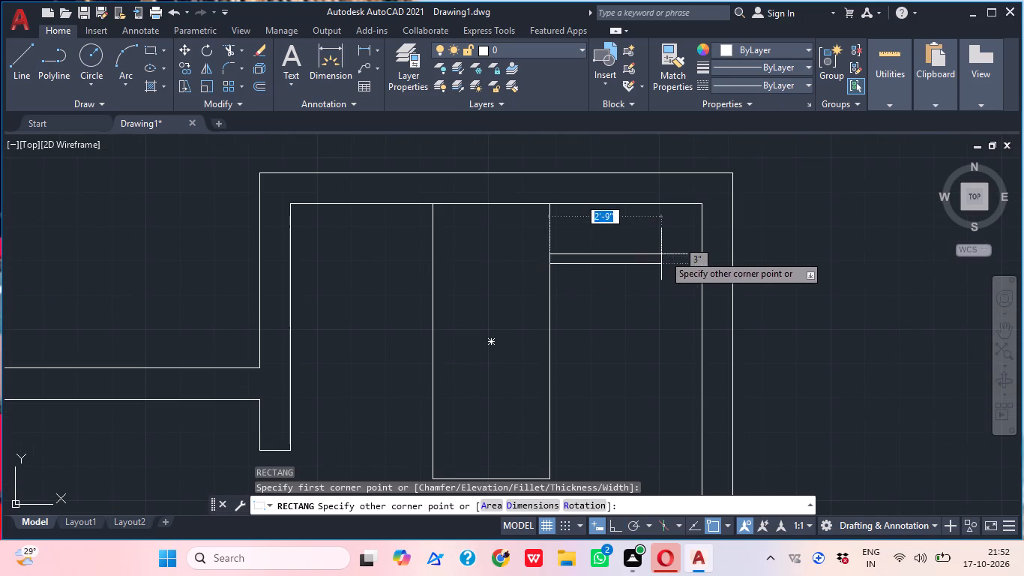
pyautogui.click(701, 208)
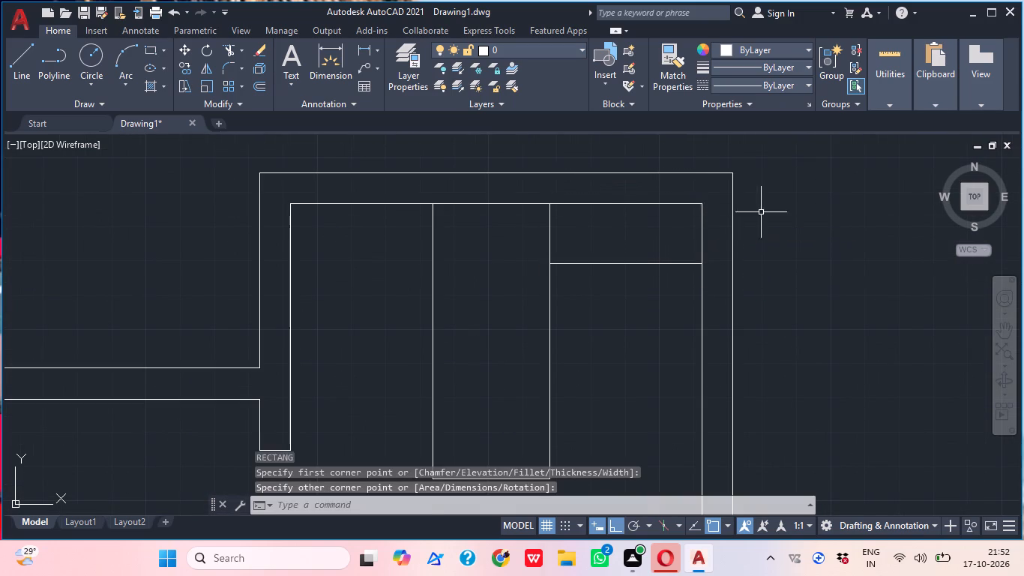
pyautogui.scroll(-2, 786, 211)
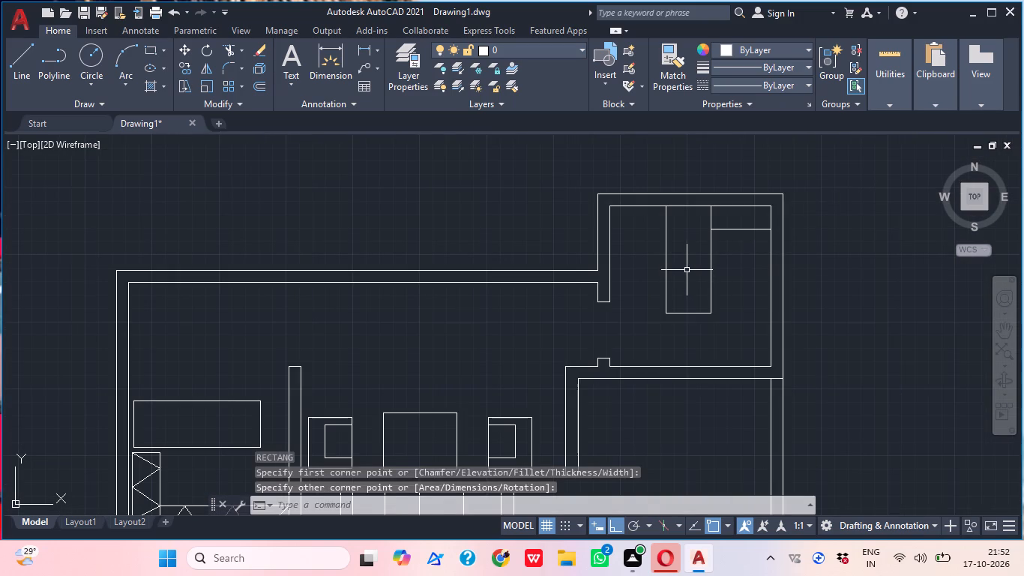
# Insert two Chair - Desk blocks side by side near the northeast room's doorway.
pyautogui.write('I')
pyautogui.press('space')
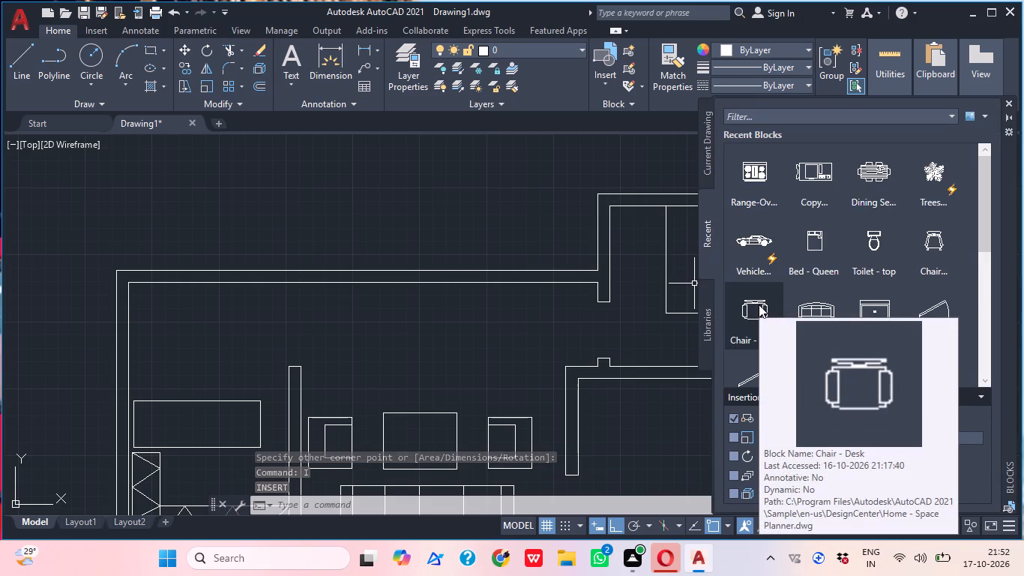
pyautogui.moveTo(759, 304); pyautogui.dragTo(632, 310)
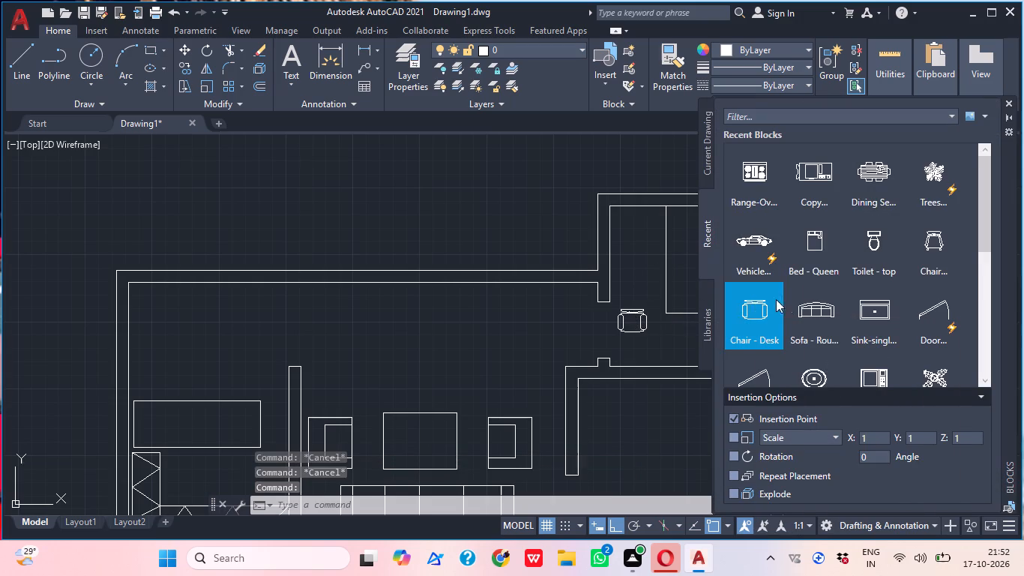
pyautogui.moveTo(748, 180); pyautogui.dragTo(603, 284)
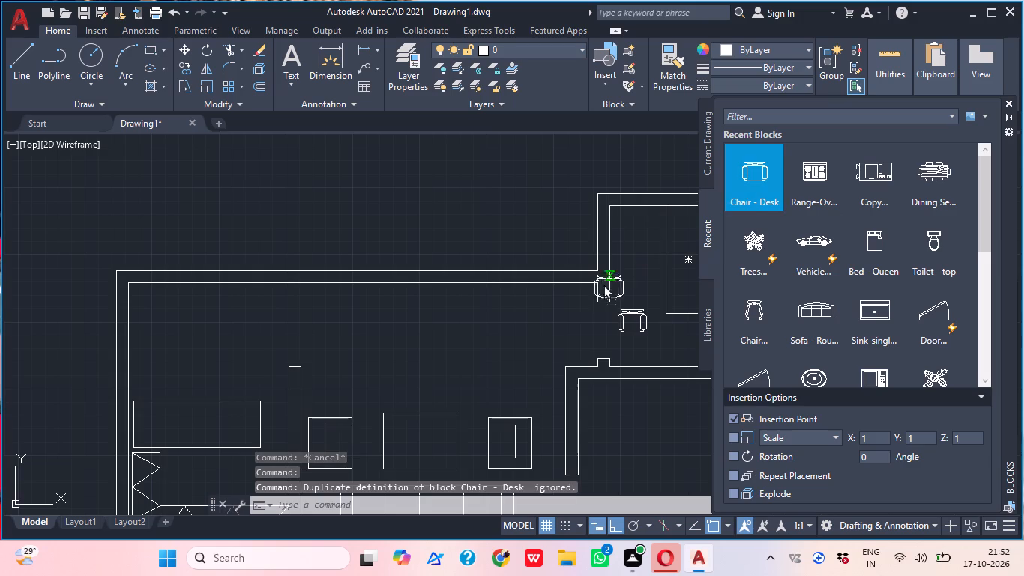
pyautogui.moveTo(603, 284); pyautogui.dragTo(592, 315)
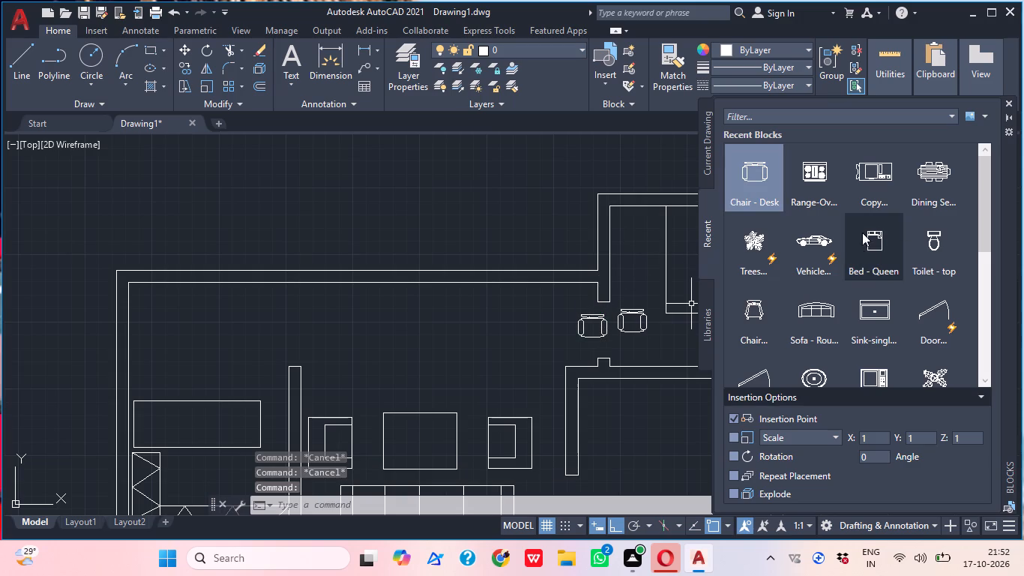
pyautogui.click(1013, 99)
# Rotate the eastern desk chair to 270 degrees so its back faces east.
pyautogui.scroll(1, 648, 345)
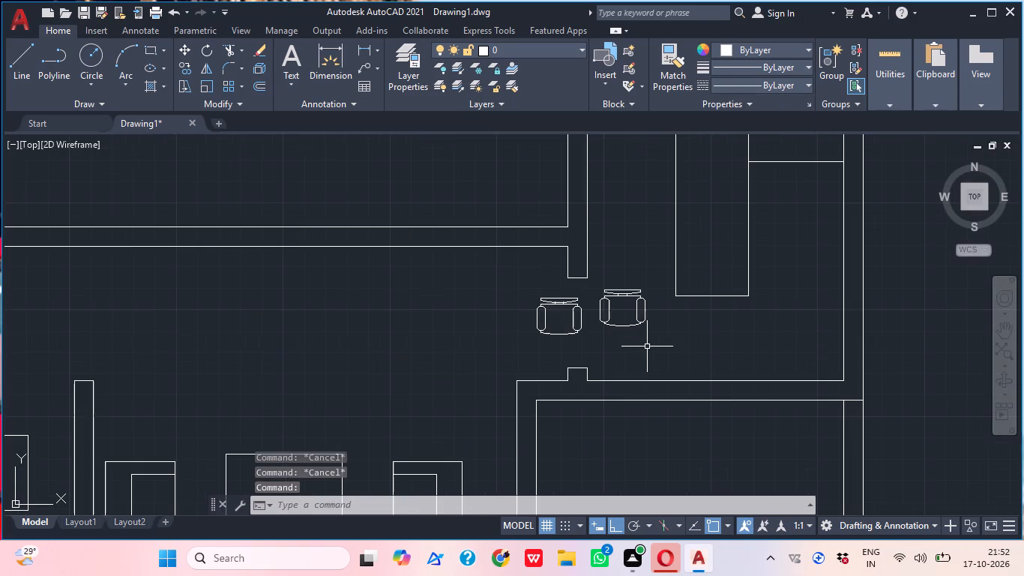
pyautogui.click(651, 340)
pyautogui.click(627, 293)
pyautogui.write('RO')
pyautogui.press('space')
pyautogui.click(647, 307)
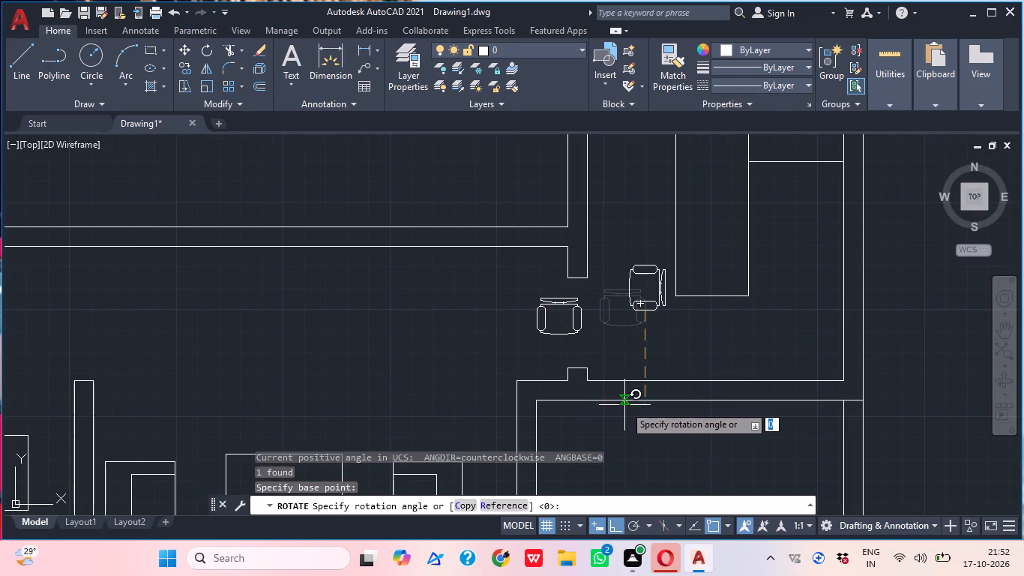
pyautogui.moveTo(632, 416); pyautogui.dragTo(633, 425)
# With ortho off, move the rotated chair to the east side of the desk, just south of the side counter.
pyautogui.click(678, 325)
pyautogui.click(627, 304)
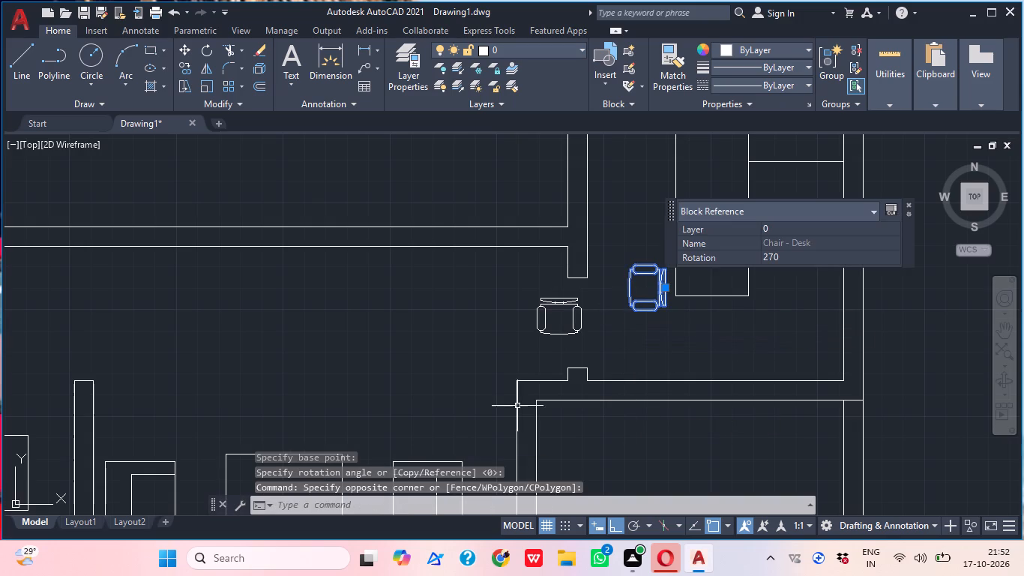
pyautogui.write('M')
pyautogui.press('space')
pyautogui.click(608, 326)
pyautogui.moveTo(690, 293); pyautogui.dragTo(588, 396, button='middle')
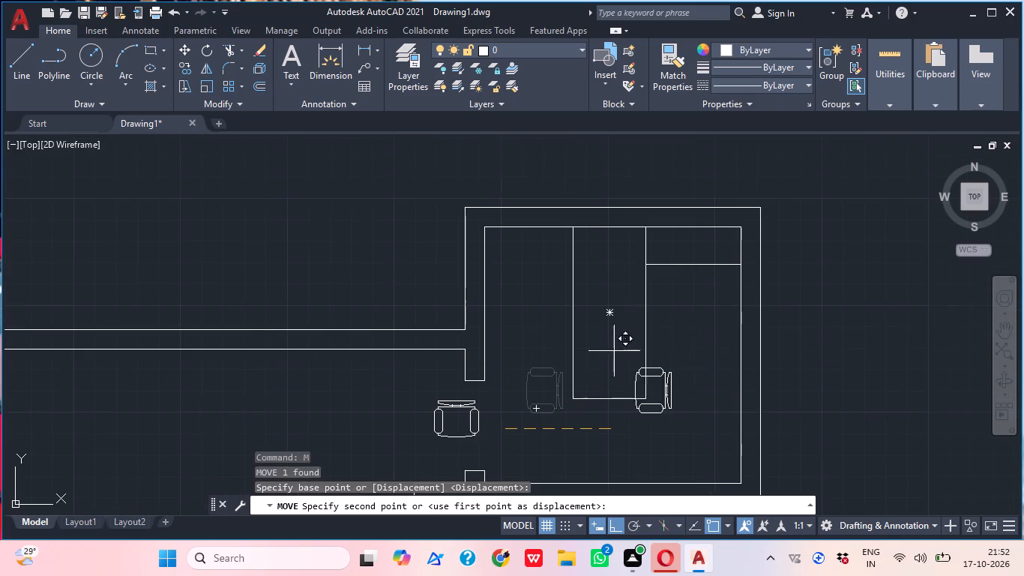
pyautogui.click(614, 524)
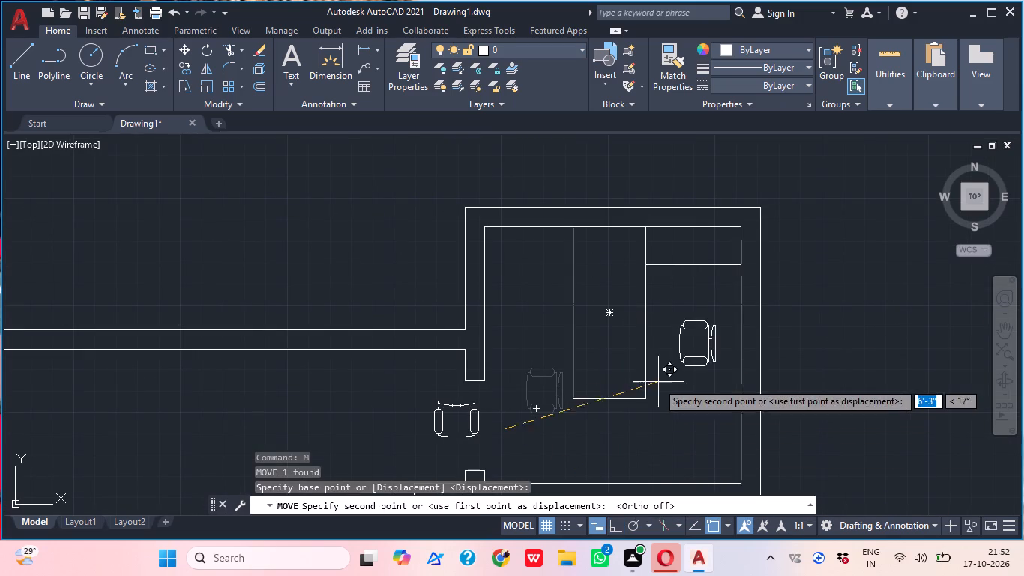
pyautogui.scroll(1, 656, 335)
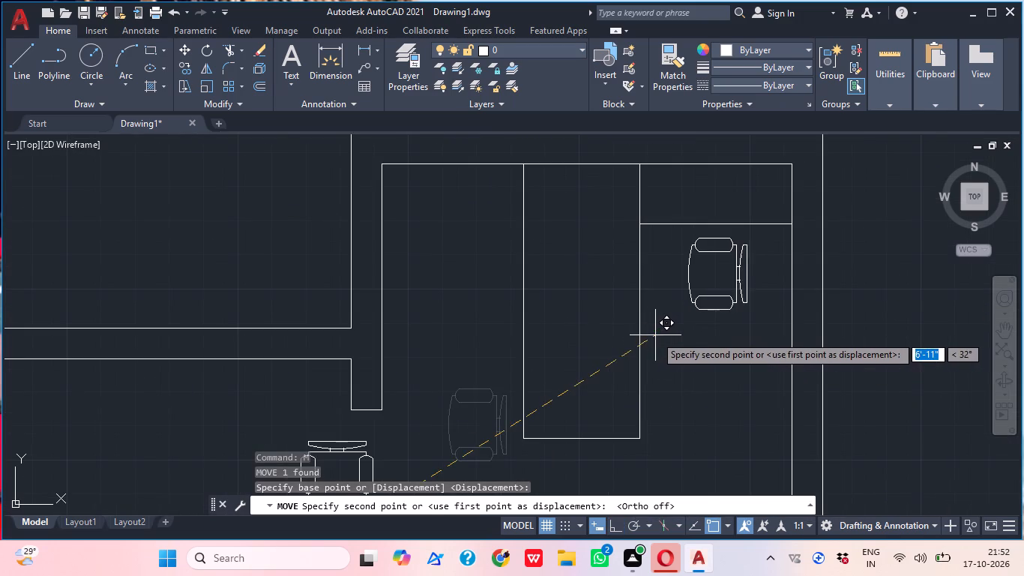
pyautogui.click(657, 342)
# With ortho on, rotate the remaining desk chair at the doorway so its back faces west.
pyautogui.scroll(-2, 711, 336)
pyautogui.scroll(1, 639, 396)
pyautogui.click(579, 399)
pyautogui.click(512, 380)
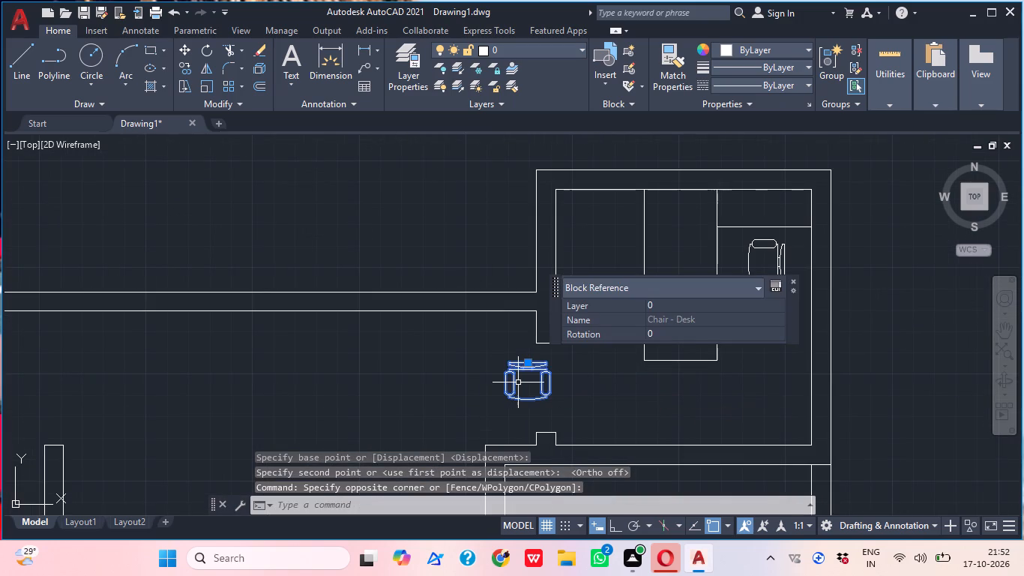
pyautogui.write('RO')
pyautogui.press('space')
pyautogui.click(520, 384)
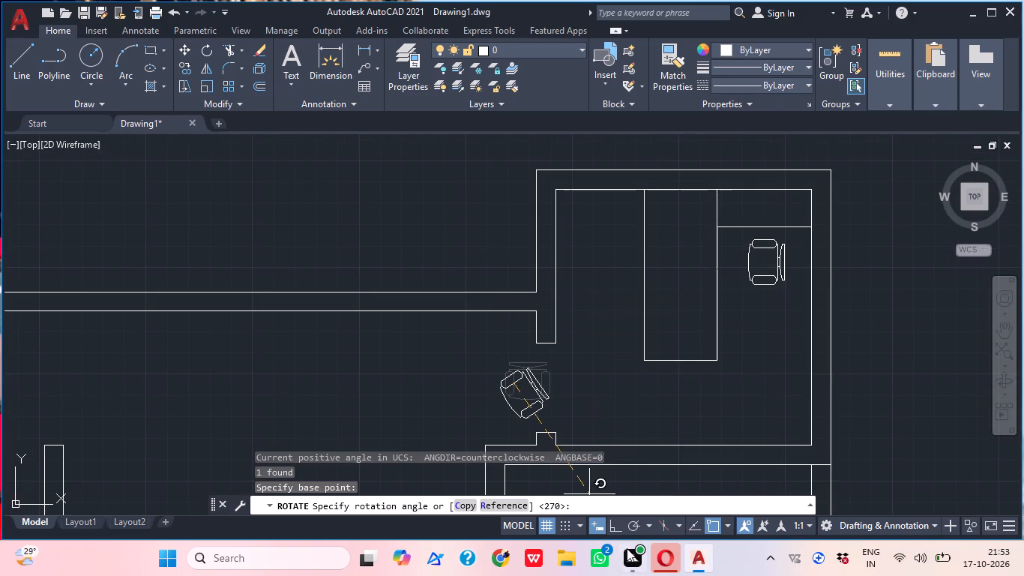
pyautogui.click(619, 523)
pyautogui.click(516, 224)
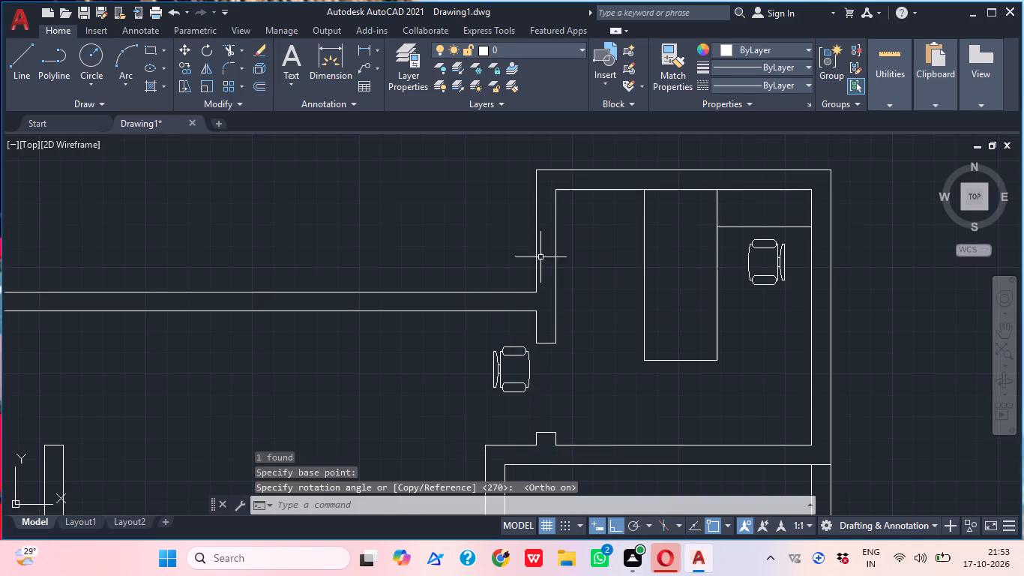
# With ortho off, move the doorway chair into the northeast room, between the west wall and the desk's northern end.
pyautogui.moveTo(558, 402); pyautogui.dragTo(543, 400)
pyautogui.click(472, 378)
pyautogui.write('M')
pyautogui.press('space')
pyautogui.click(487, 376)
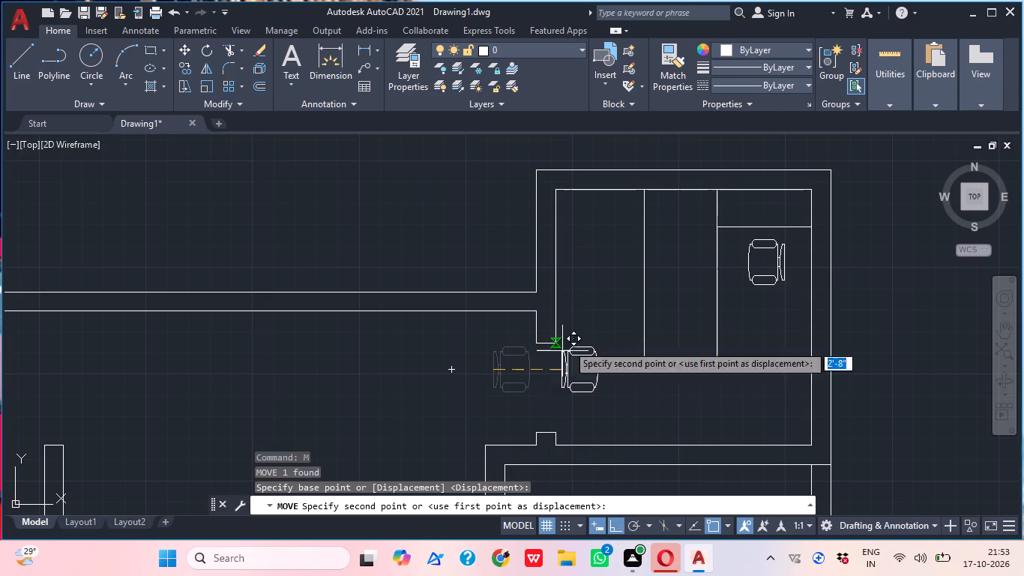
pyautogui.click(619, 526)
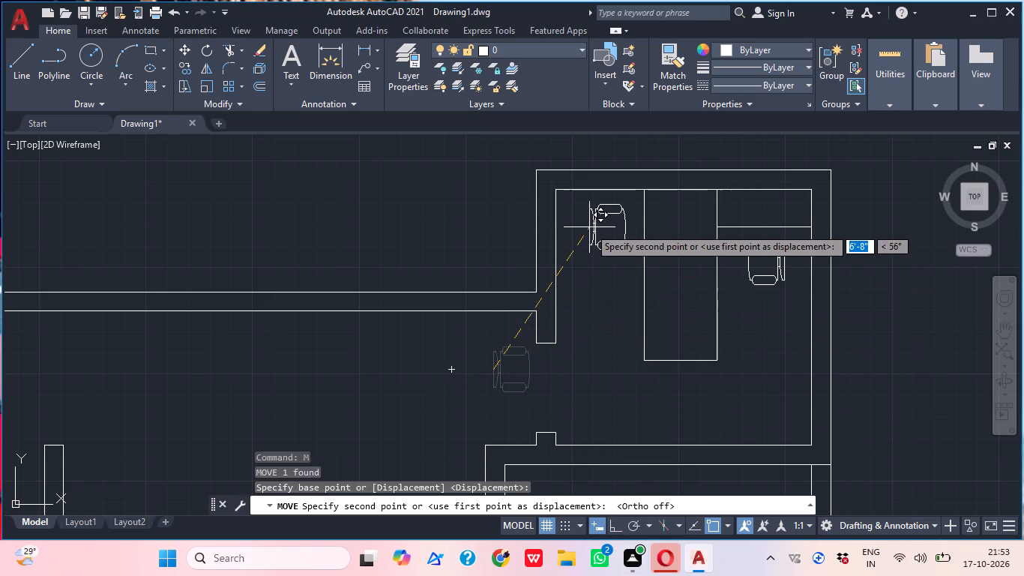
pyautogui.click(588, 229)
# Copy the northeast room's western desk chair about 3'-1" south, along the west side of the desk.
pyautogui.click(609, 280)
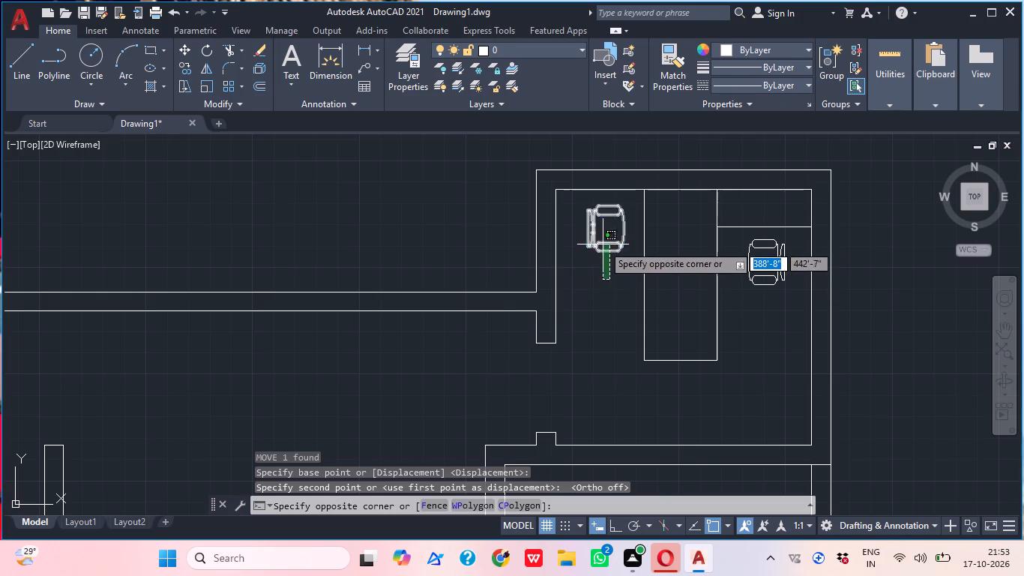
pyautogui.click(603, 244)
pyautogui.press('c')
pyautogui.write('OP')
pyautogui.press('space')
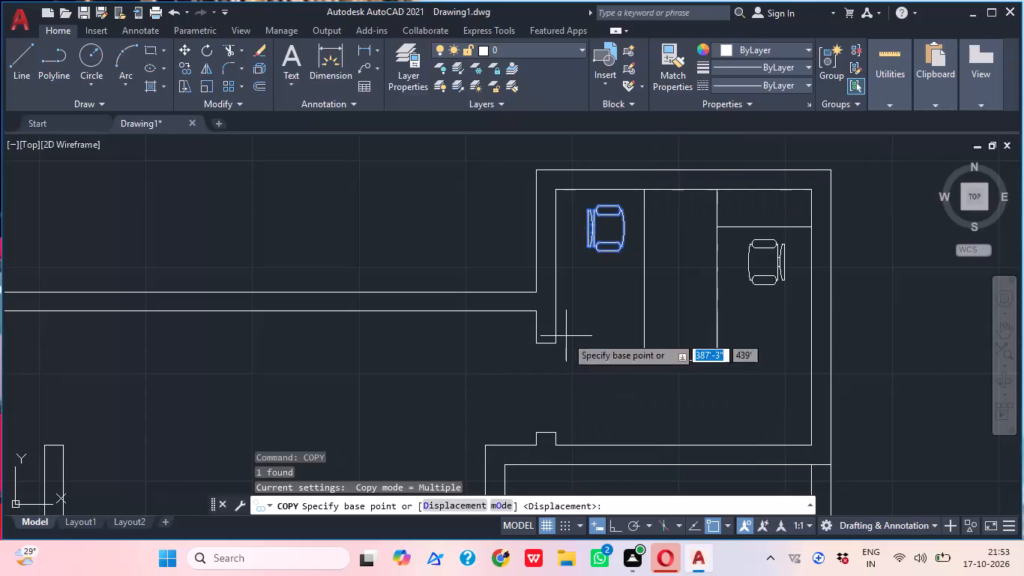
pyautogui.click(605, 270)
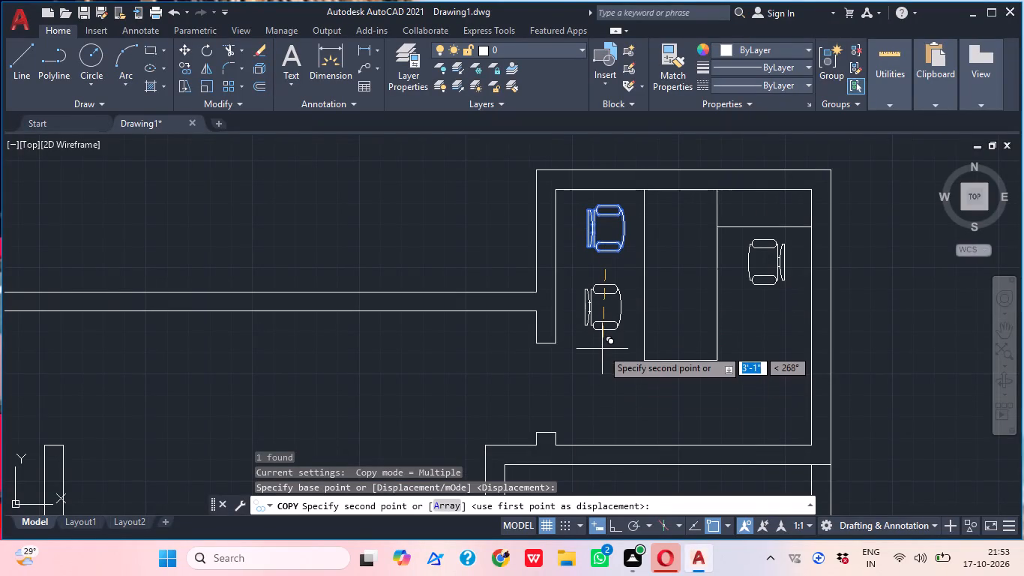
pyautogui.click(602, 349)
pyautogui.press('Escape')
# Draw a rectangular desk about 3'-5" by 6'-11" against the south wall of the room below the northeast room.
pyautogui.scroll(-2, 673, 322)
pyautogui.moveTo(673, 337); pyautogui.dragTo(657, 293, button='middle')
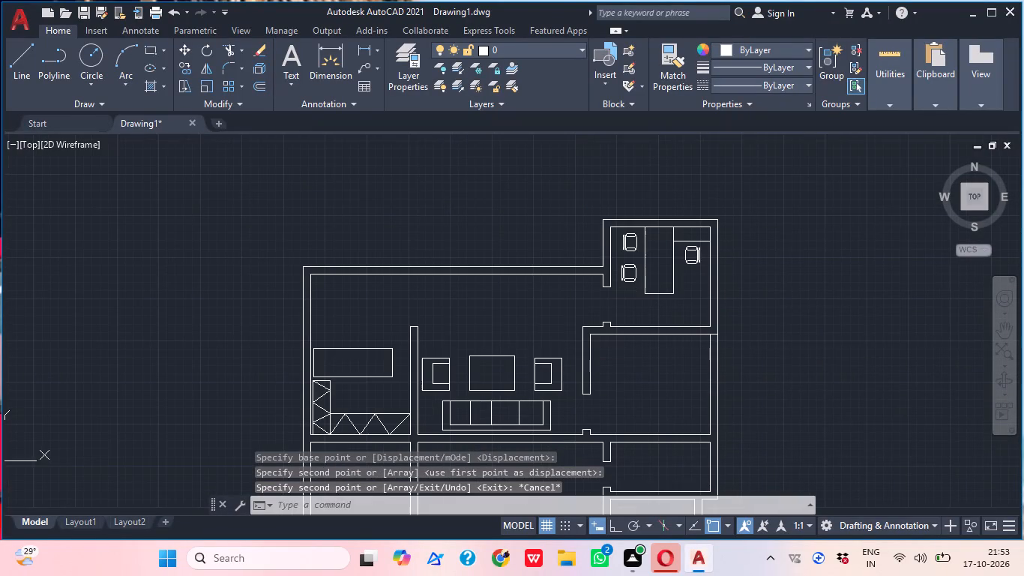
pyautogui.moveTo(670, 343); pyautogui.dragTo(653, 333, button='middle')
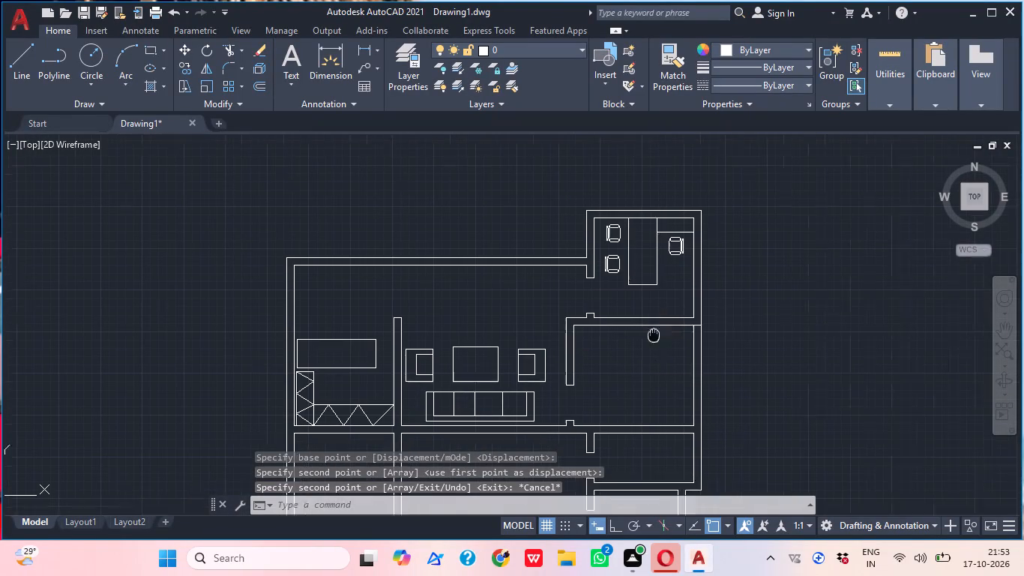
pyautogui.moveTo(653, 333); pyautogui.dragTo(601, 232, button='middle')
pyautogui.write('REC')
pyautogui.press('space')
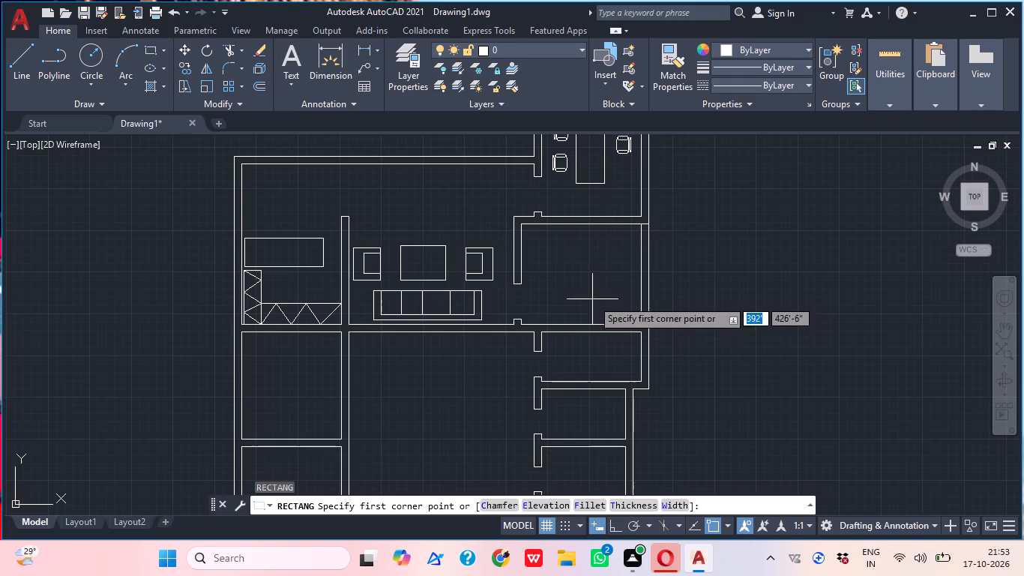
pyautogui.click(570, 256)
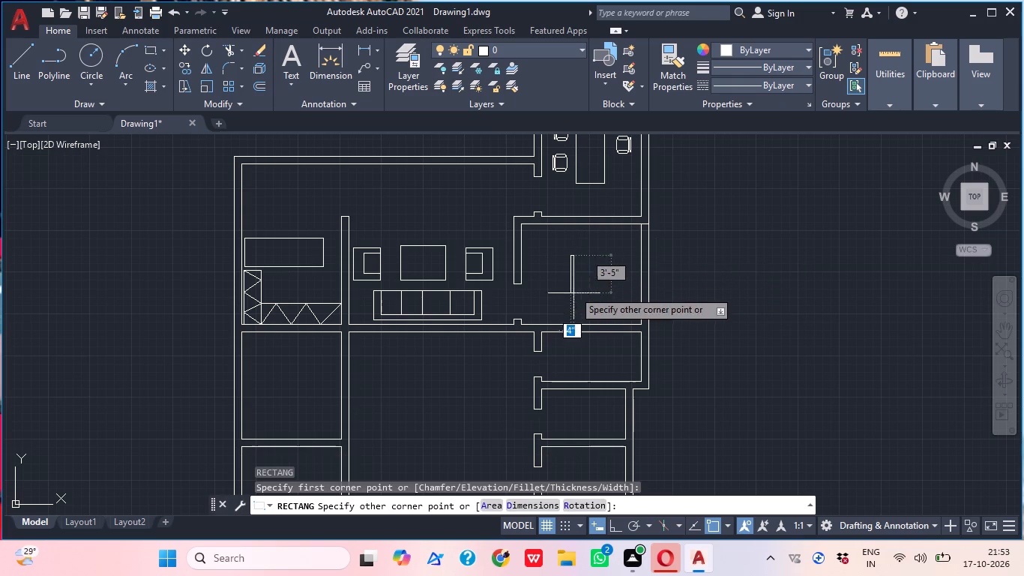
pyautogui.scroll(2, 605, 322)
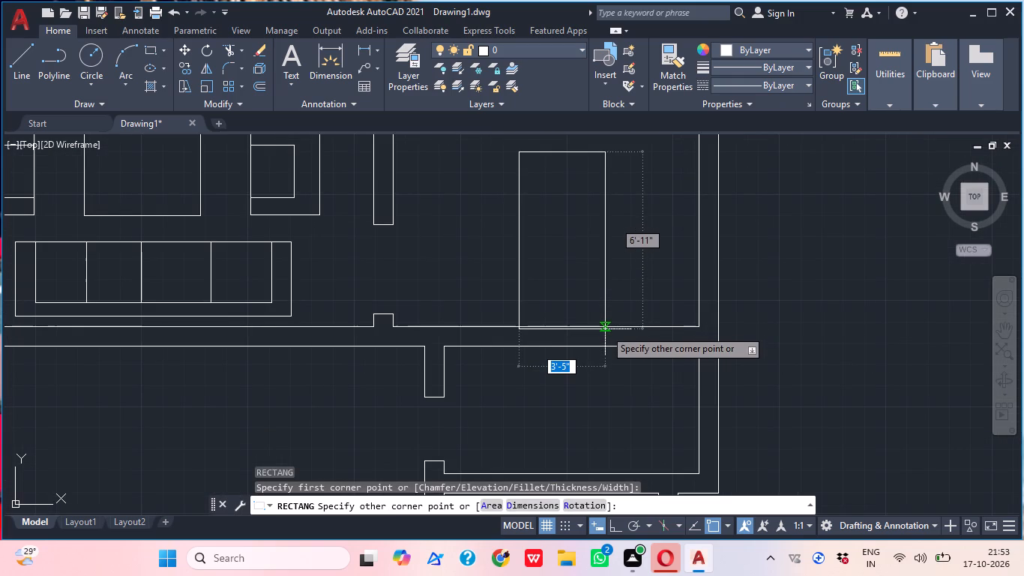
pyautogui.click(604, 327)
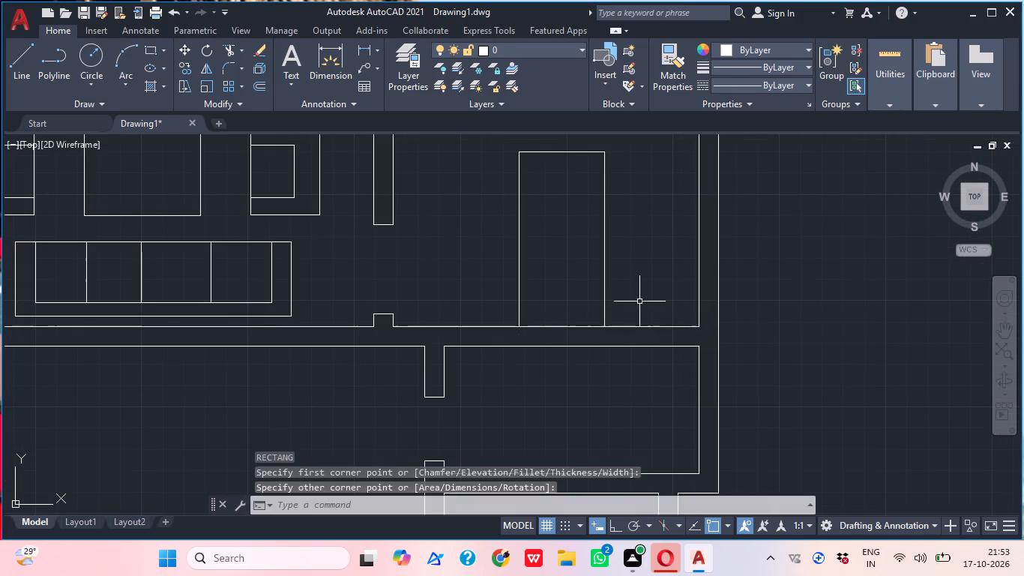
# Begin copying the southern of the two chairs west of the northeast room's desk, with a base point at its lower edge.
pyautogui.scroll(-2, 641, 301)
pyautogui.moveTo(642, 306); pyautogui.dragTo(642, 334, button='middle')
pyautogui.moveTo(591, 281); pyautogui.dragTo(592, 320, button='middle')
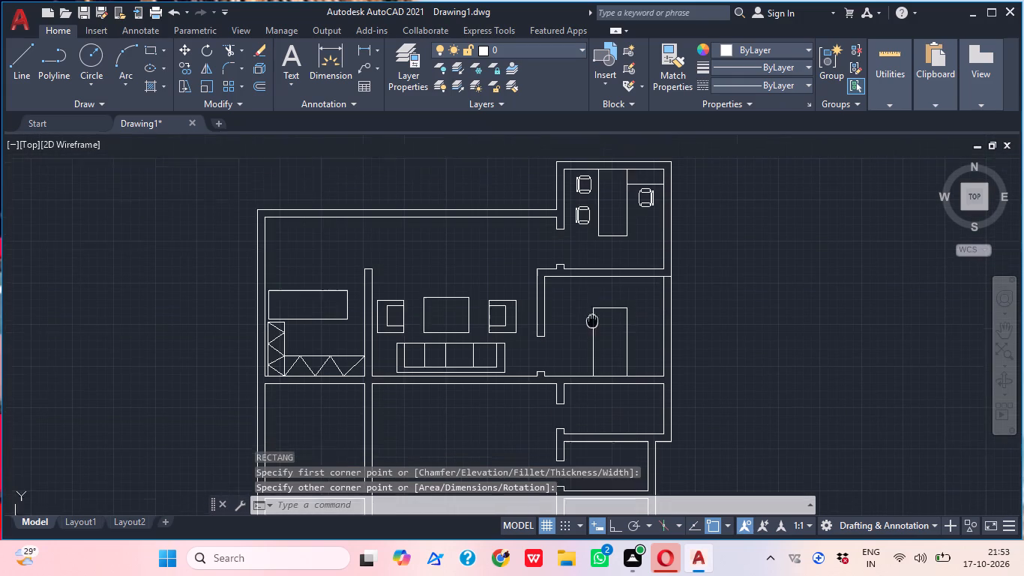
pyautogui.moveTo(592, 320); pyautogui.dragTo(596, 324, button='middle')
pyautogui.moveTo(590, 208); pyautogui.dragTo(591, 220)
pyautogui.click(584, 235)
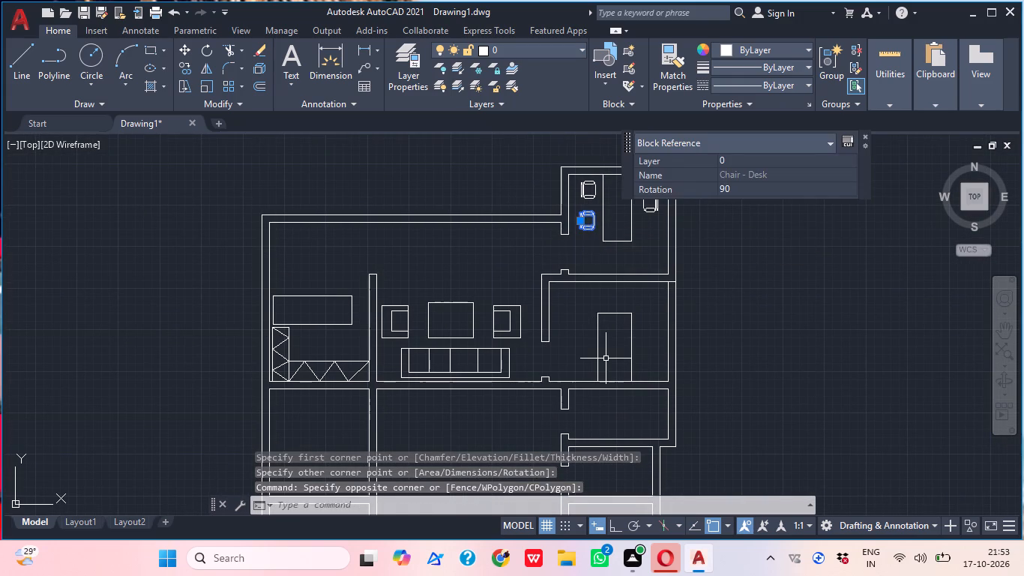
pyautogui.press('c')
pyautogui.press('o')
pyautogui.write('P')
pyautogui.press('space')
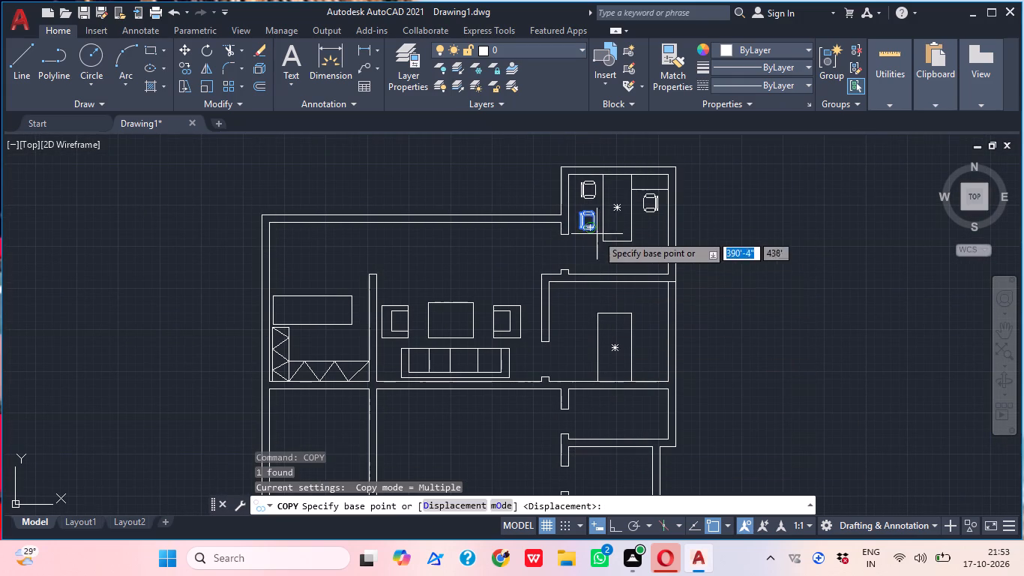
pyautogui.moveTo(585, 225); pyautogui.dragTo(589, 244)
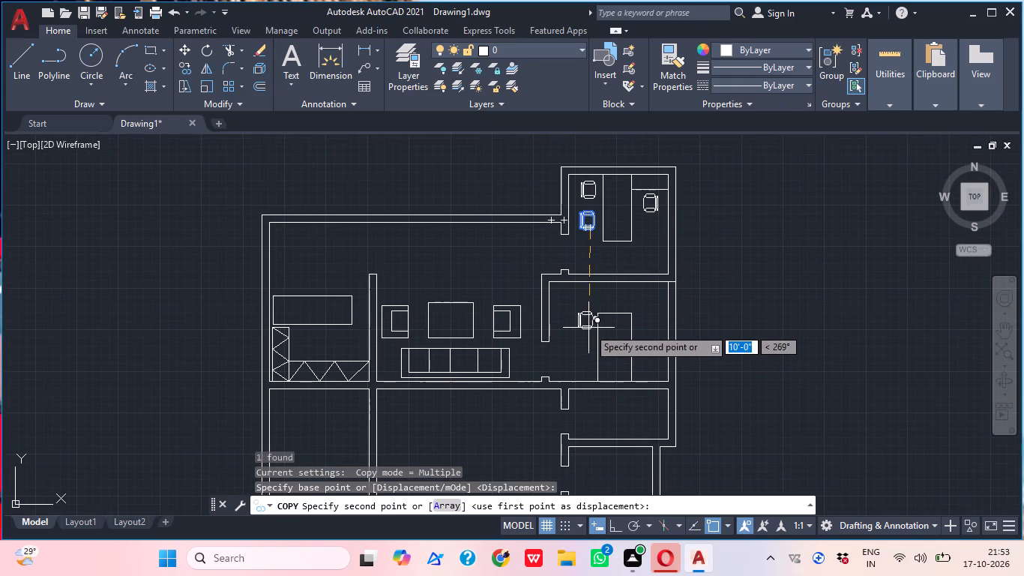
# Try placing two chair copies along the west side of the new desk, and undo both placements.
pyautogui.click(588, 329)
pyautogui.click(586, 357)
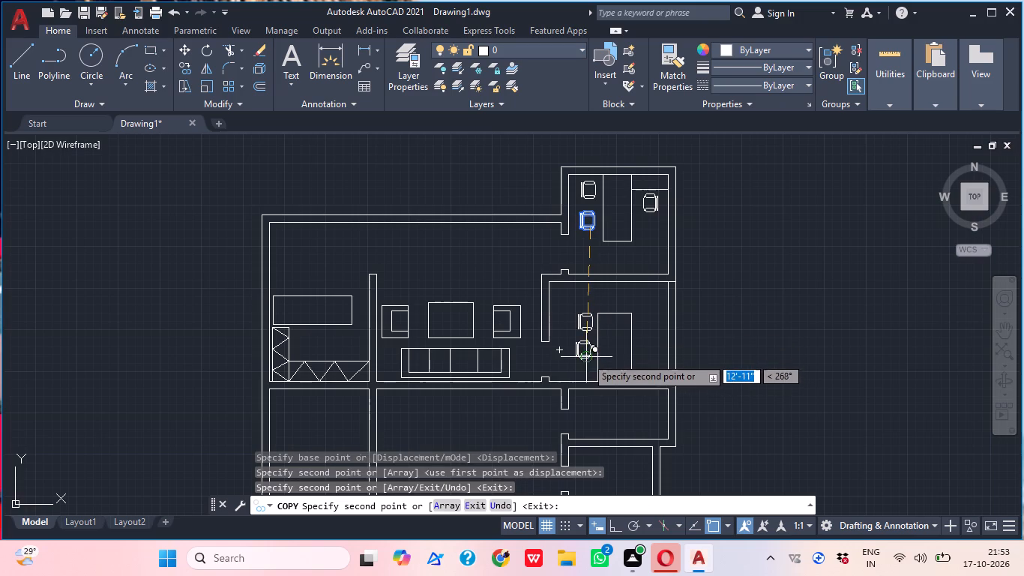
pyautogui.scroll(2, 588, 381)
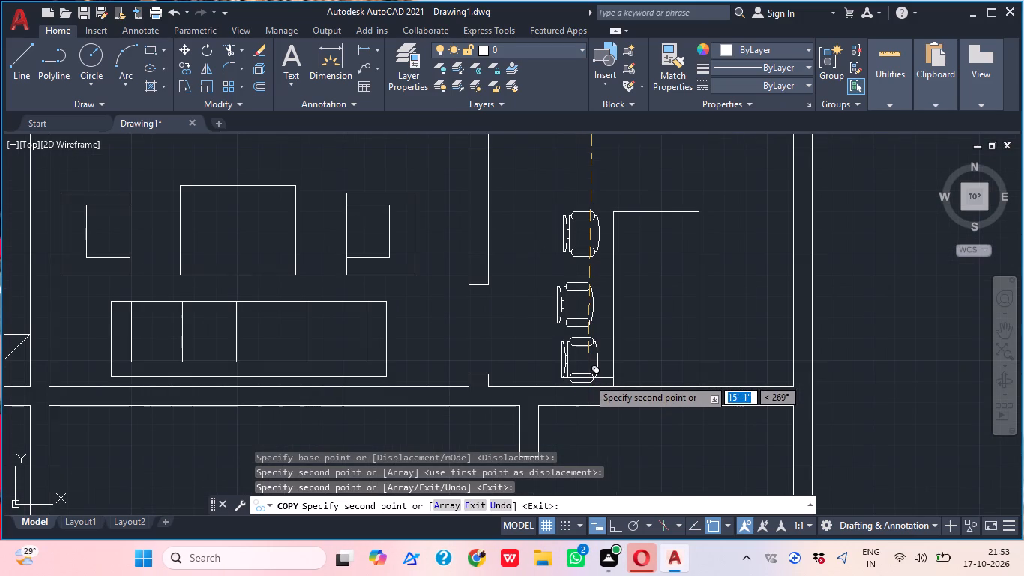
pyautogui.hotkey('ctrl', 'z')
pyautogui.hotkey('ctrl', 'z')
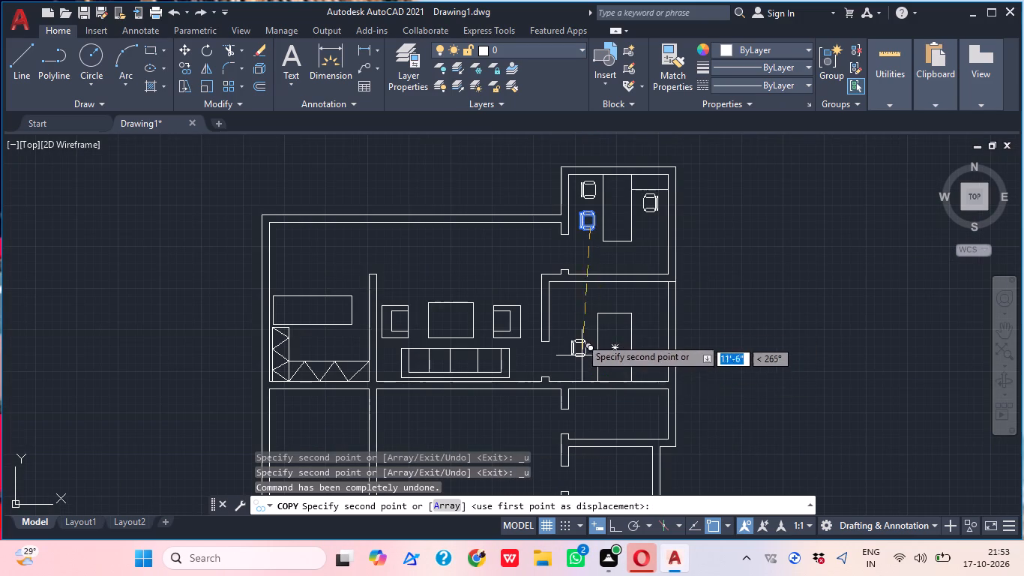
# Place three chair copies in a north-south row along the west side of the new desk.
pyautogui.scroll(3, 581, 328)
pyautogui.click(594, 334)
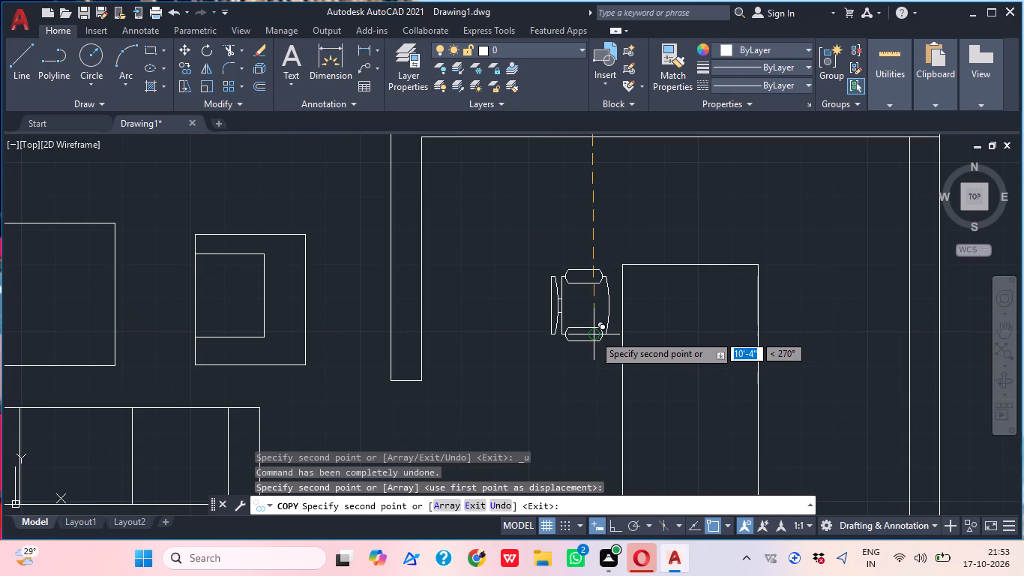
pyautogui.moveTo(594, 358); pyautogui.dragTo(600, 279, button='middle')
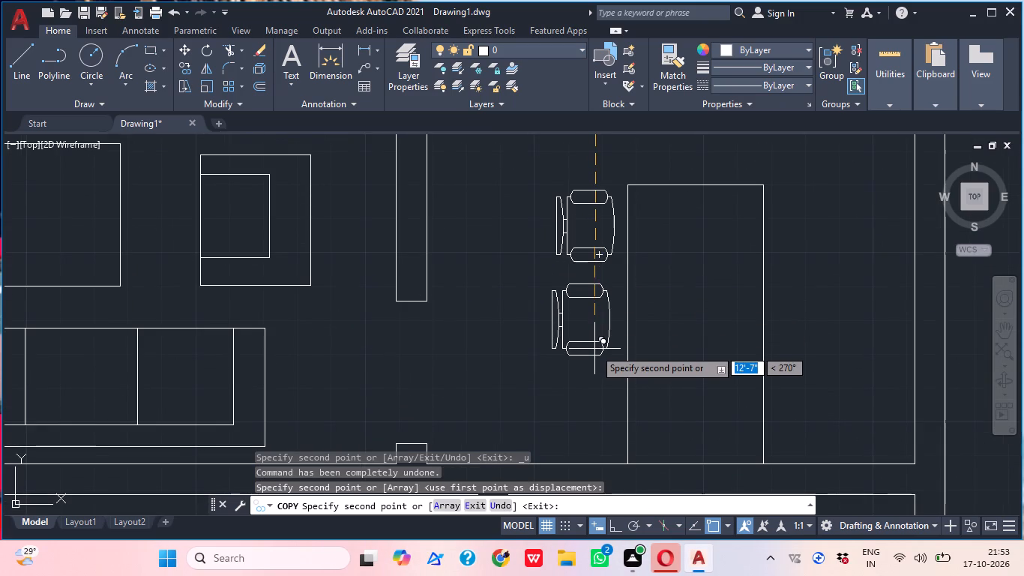
pyautogui.click(594, 361)
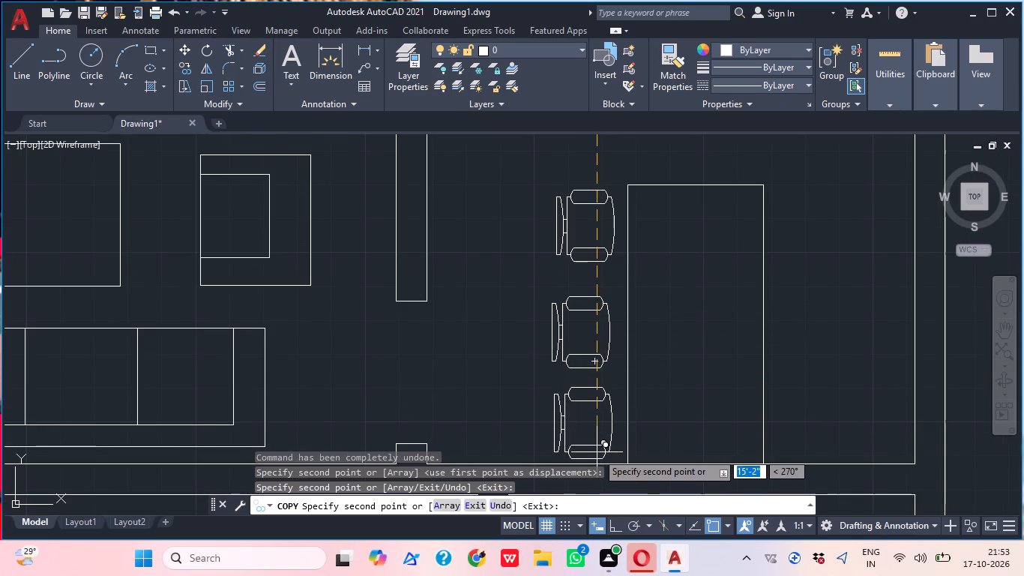
pyautogui.click(597, 452)
# Place one more chair copy on the east side of the new desk and end the copying.
pyautogui.scroll(-1, 630, 378)
pyautogui.moveTo(637, 375); pyautogui.dragTo(535, 361, button='middle')
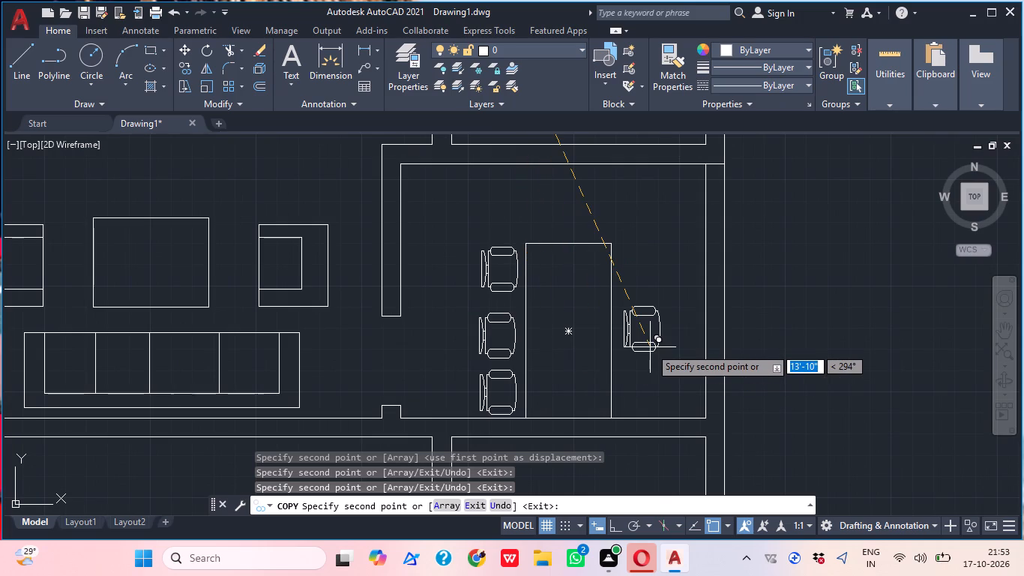
pyautogui.click(650, 345)
pyautogui.press('Escape')
# With ortho on, rotate the chair east of the new desk by 180 degrees so its back faces east.
pyautogui.click(672, 364)
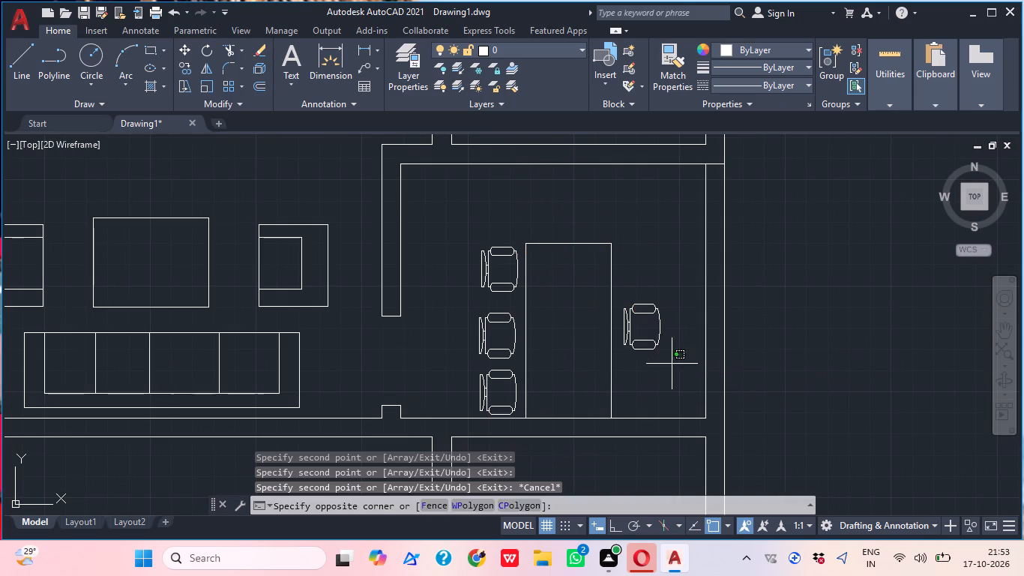
pyautogui.click(631, 308)
pyautogui.write('RO')
pyautogui.press('space')
pyautogui.click(624, 345)
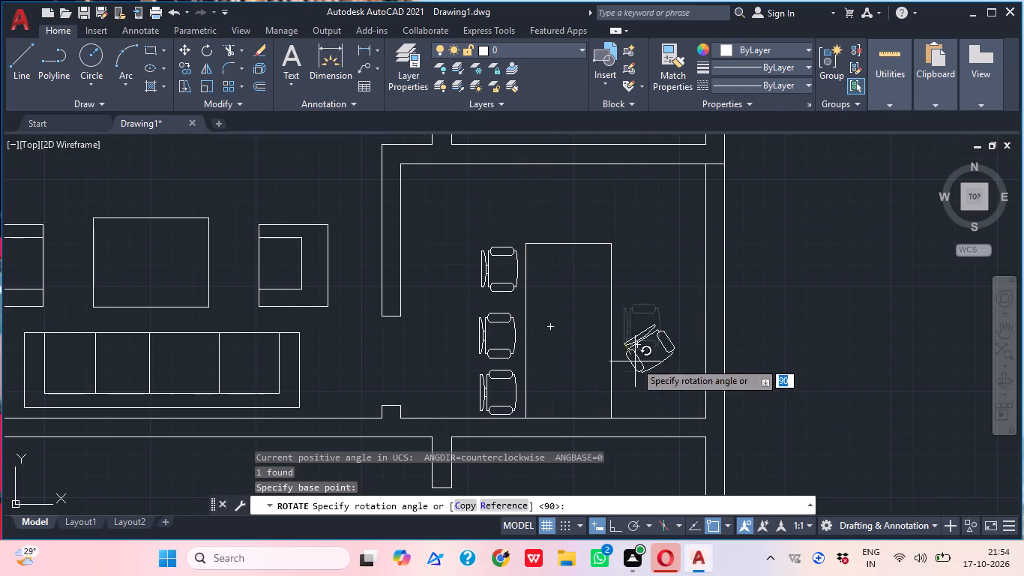
pyautogui.click(621, 525)
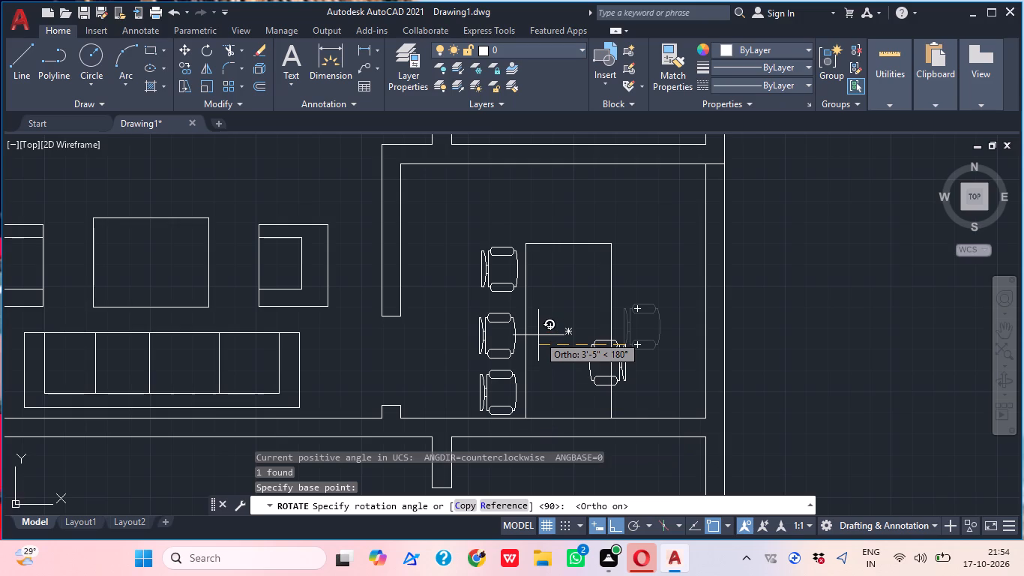
pyautogui.click(538, 330)
# With ortho off, move the rotated chair clear of the desk into the space before the east wall.
pyautogui.scroll(2, 634, 370)
pyautogui.click(631, 367)
pyautogui.click(589, 360)
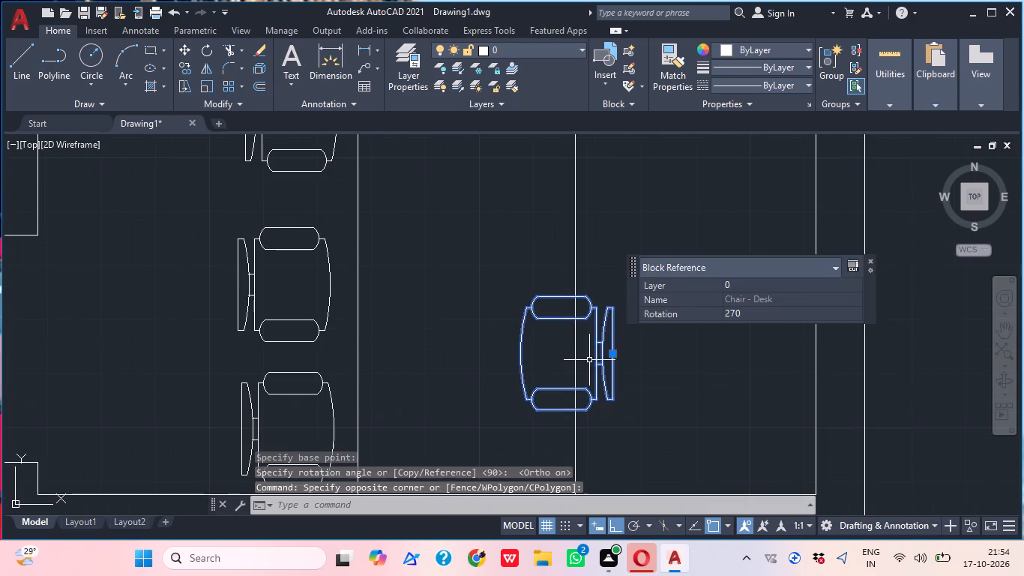
pyautogui.write('M')
pyautogui.press('space')
pyautogui.click(633, 346)
pyautogui.scroll(-2, 683, 280)
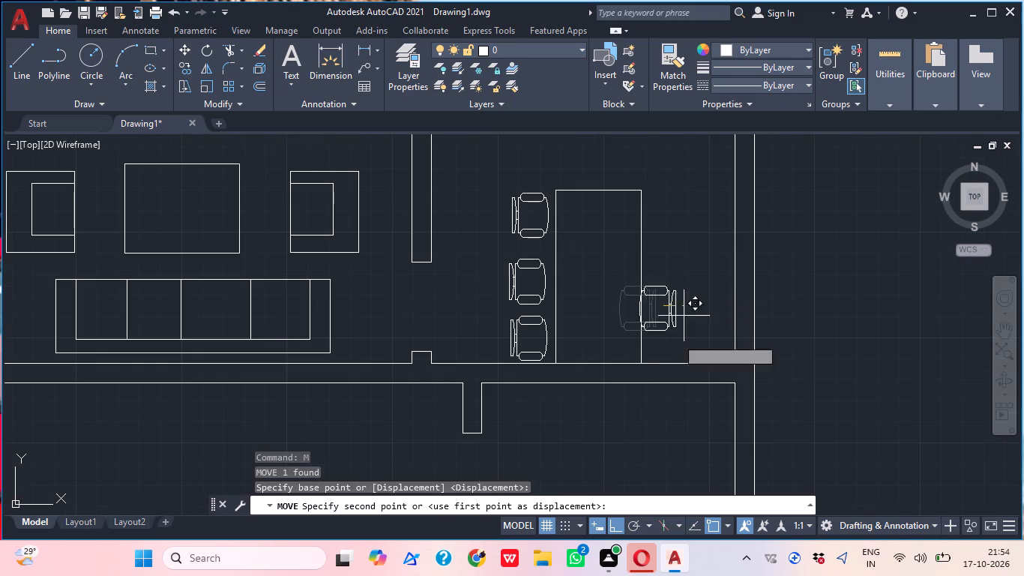
pyautogui.click(614, 519)
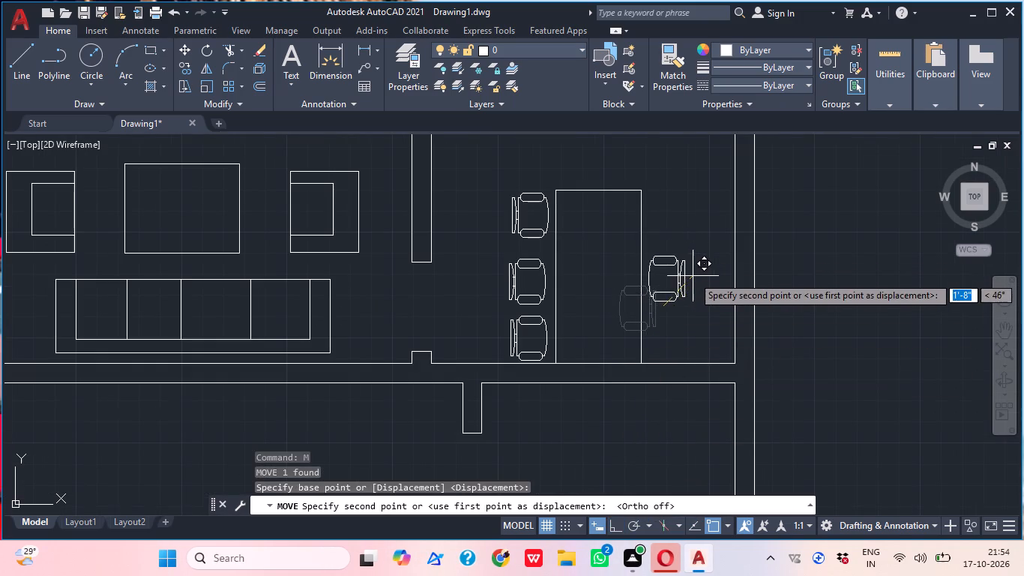
pyautogui.click(700, 284)
# Insert the Toilet - top block in the central hall, just west of the small eastern rooms.
pyautogui.scroll(-1, 749, 277)
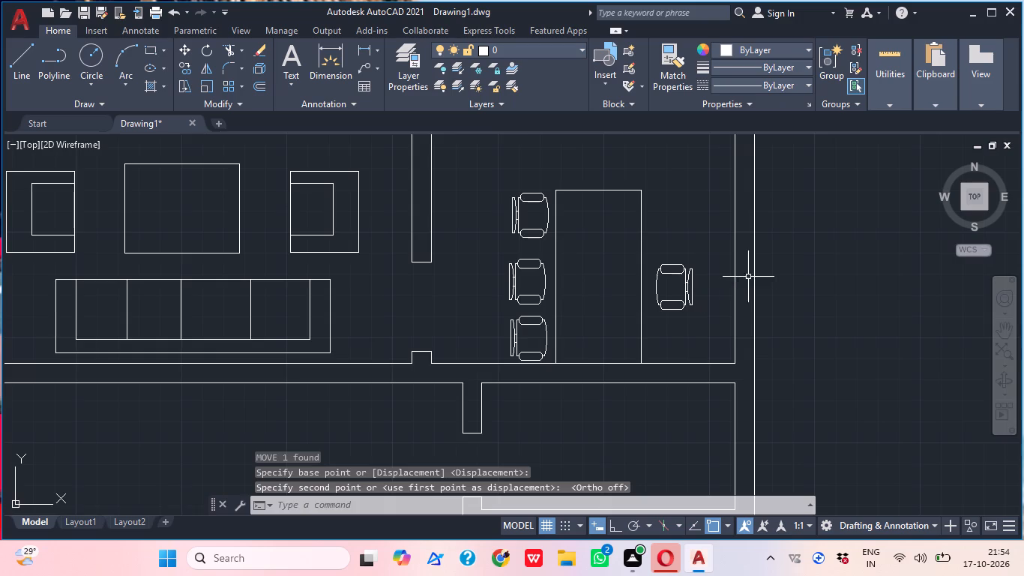
pyautogui.moveTo(743, 305); pyautogui.dragTo(774, 309, button='middle')
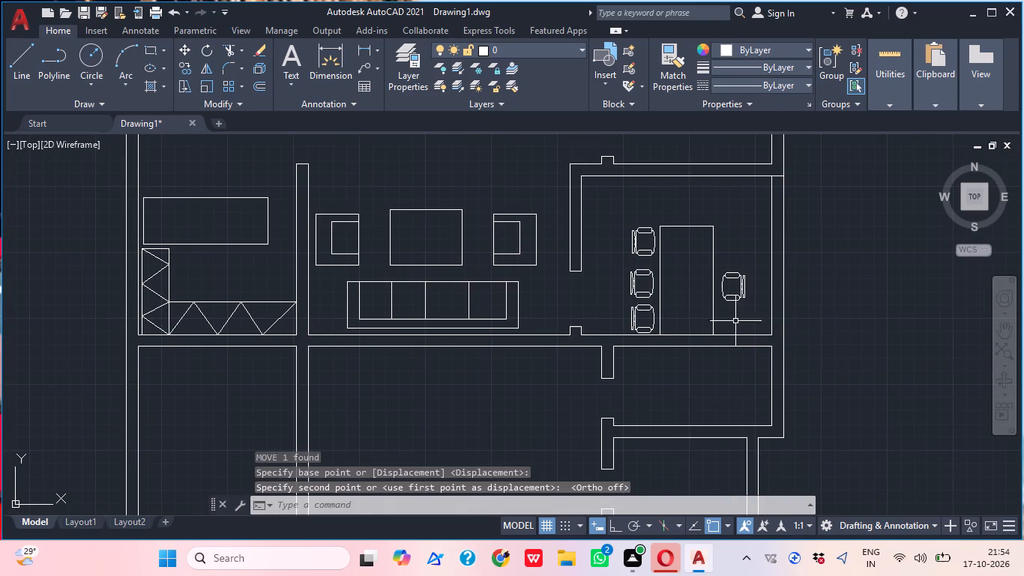
pyautogui.moveTo(713, 310); pyautogui.dragTo(760, 291, button='middle')
pyautogui.scroll(-1, 729, 304)
pyautogui.moveTo(716, 328); pyautogui.dragTo(693, 307, button='middle')
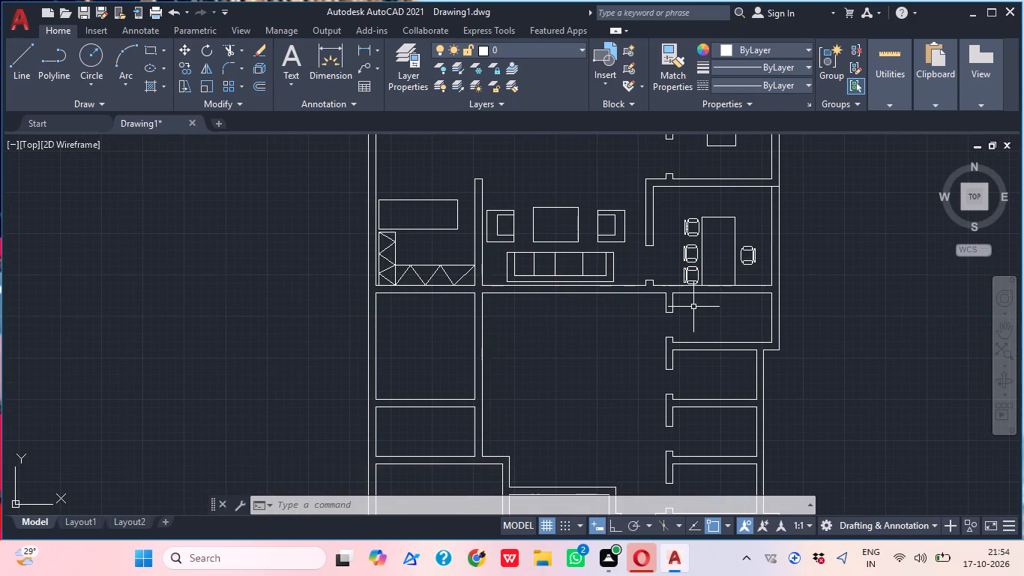
pyautogui.write('I')
pyautogui.press('space')
pyautogui.moveTo(926, 238); pyautogui.dragTo(632, 348)
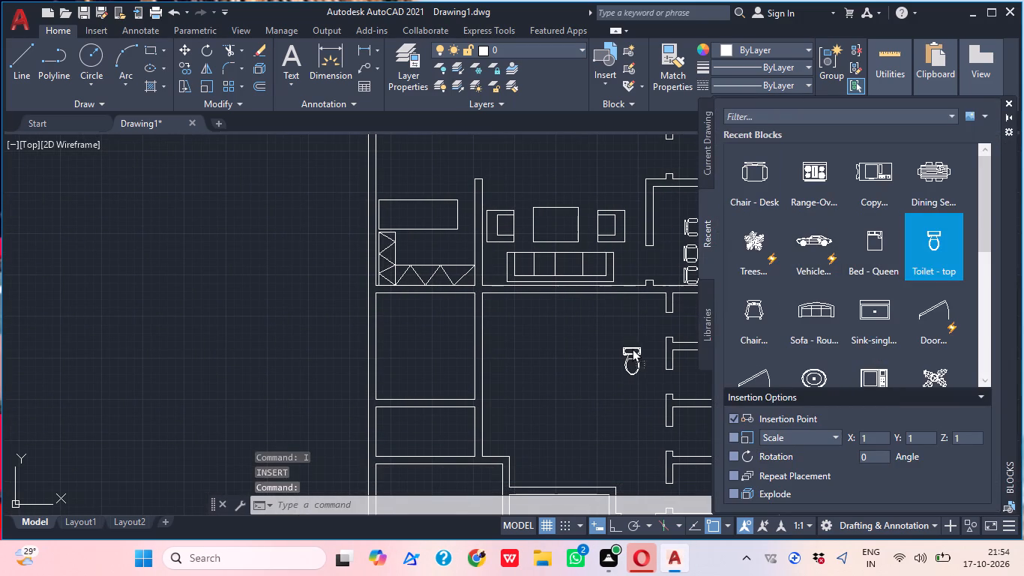
pyautogui.moveTo(632, 348); pyautogui.dragTo(627, 349)
pyautogui.click(1009, 105)
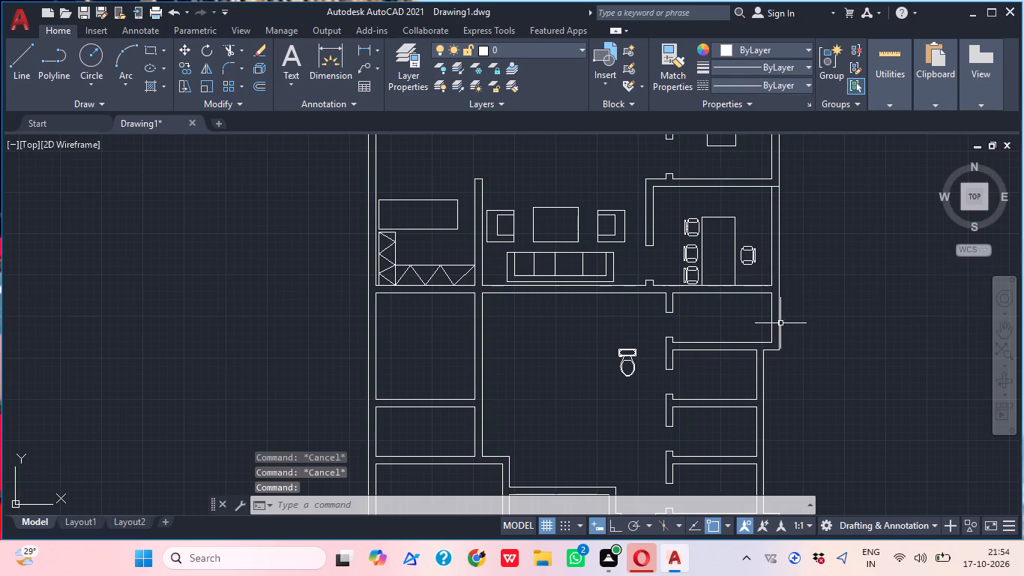
# With ortho on, rotate the toilet in the central hall by 270 degrees so its tank faces east.
pyautogui.scroll(1, 638, 382)
pyautogui.click(629, 374)
pyautogui.click(620, 367)
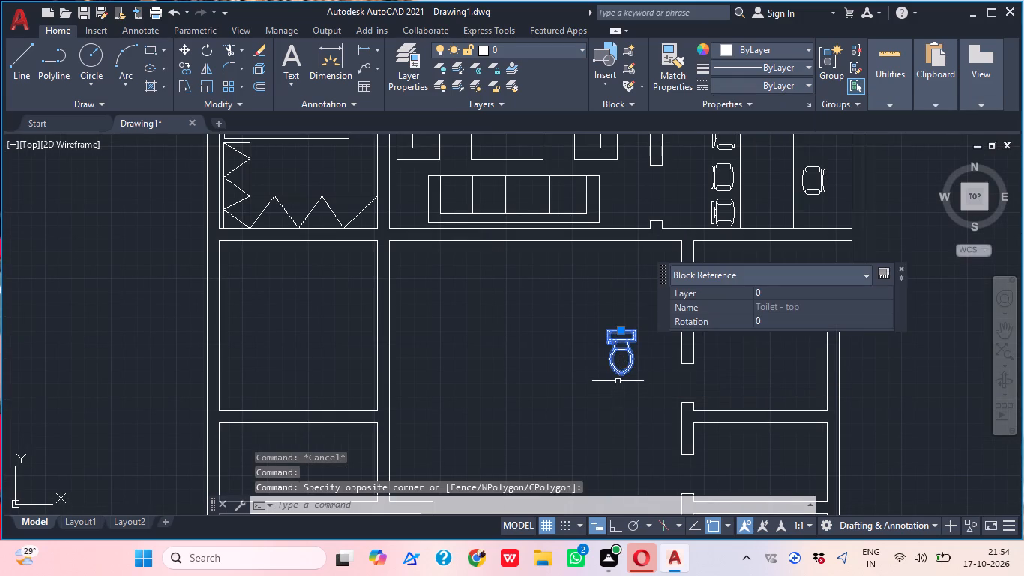
pyautogui.press('r')
pyautogui.press('o')
pyautogui.press('space')
pyautogui.click(646, 361)
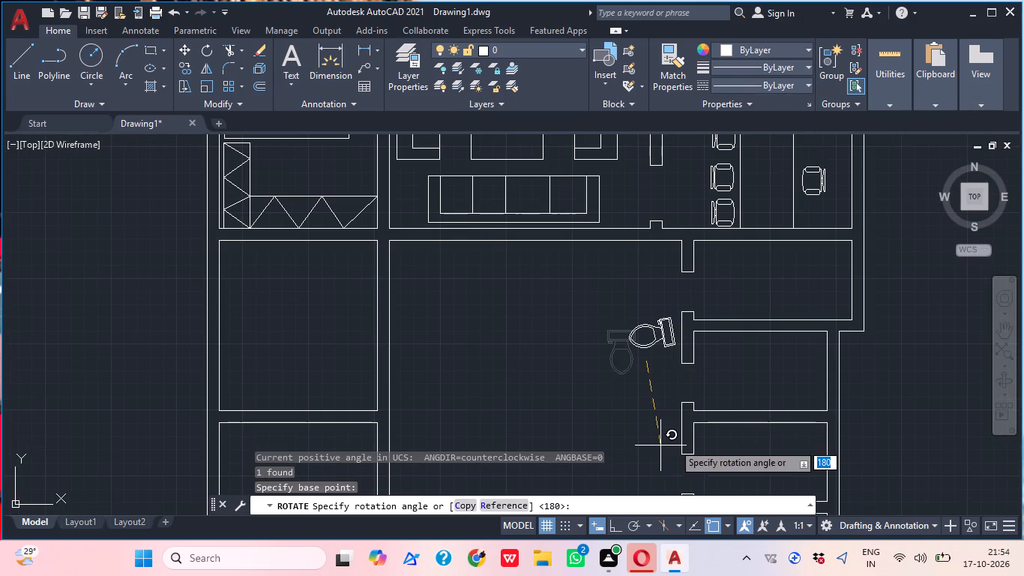
pyautogui.click(605, 525)
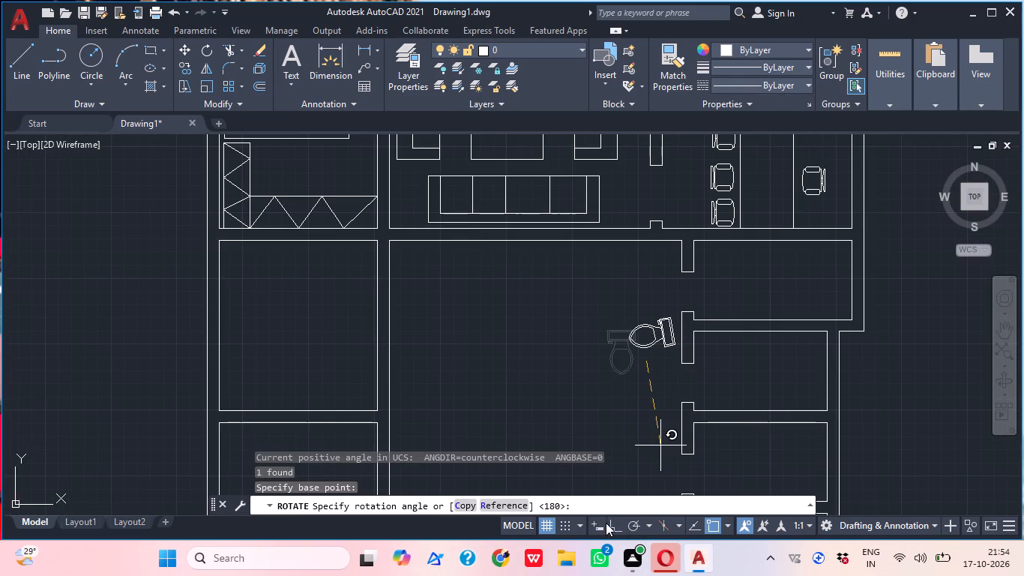
pyautogui.click(604, 523)
pyautogui.click(617, 523)
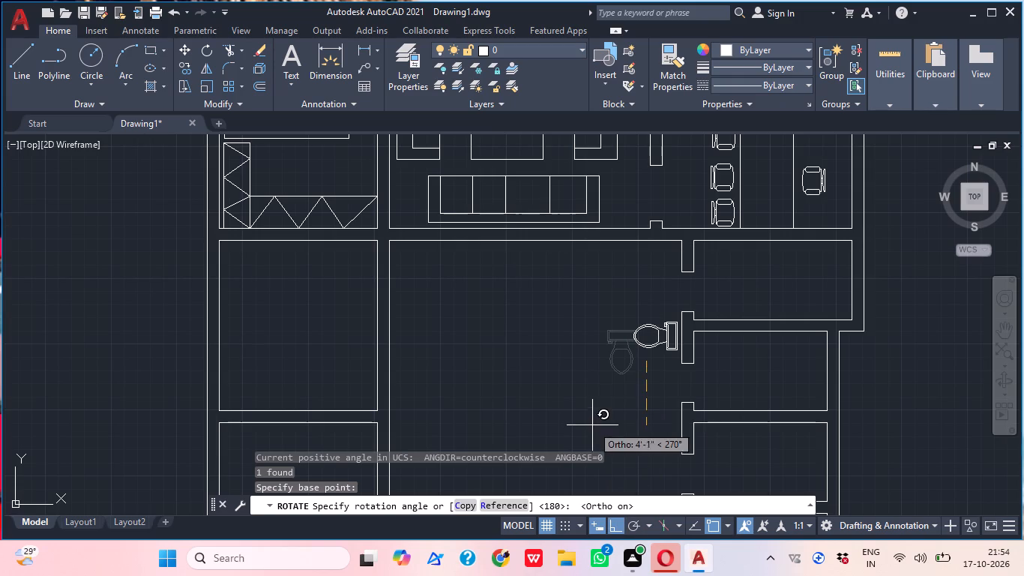
pyautogui.click(613, 418)
# Copy the rotated toilet, with ortho off, against the east wall of the northernmost small eastern room.
pyautogui.scroll(1, 676, 351)
pyautogui.click(671, 351)
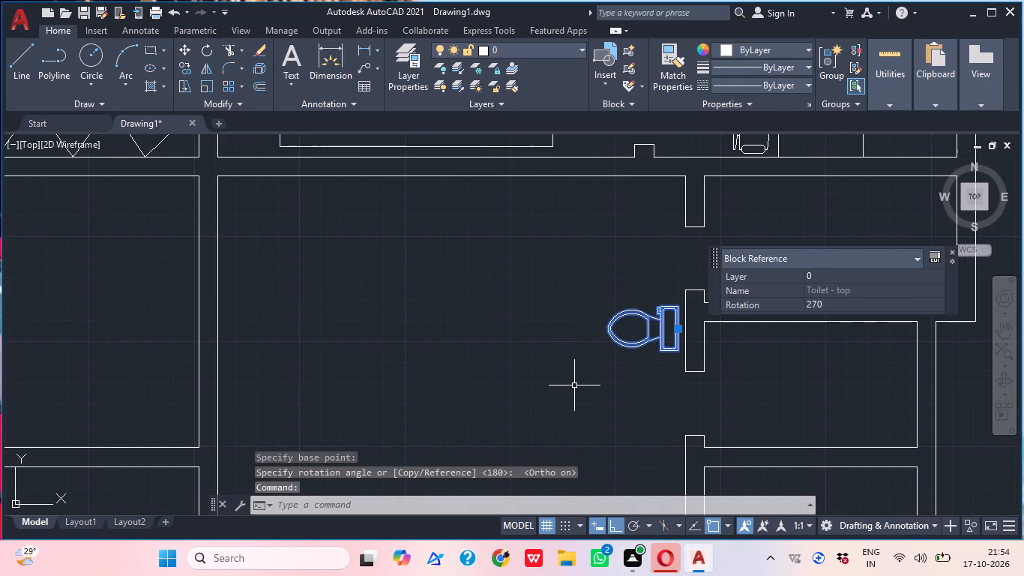
pyautogui.press('c')
pyautogui.write('OP')
pyautogui.press('space')
pyautogui.moveTo(627, 380); pyautogui.dragTo(463, 466, button='middle')
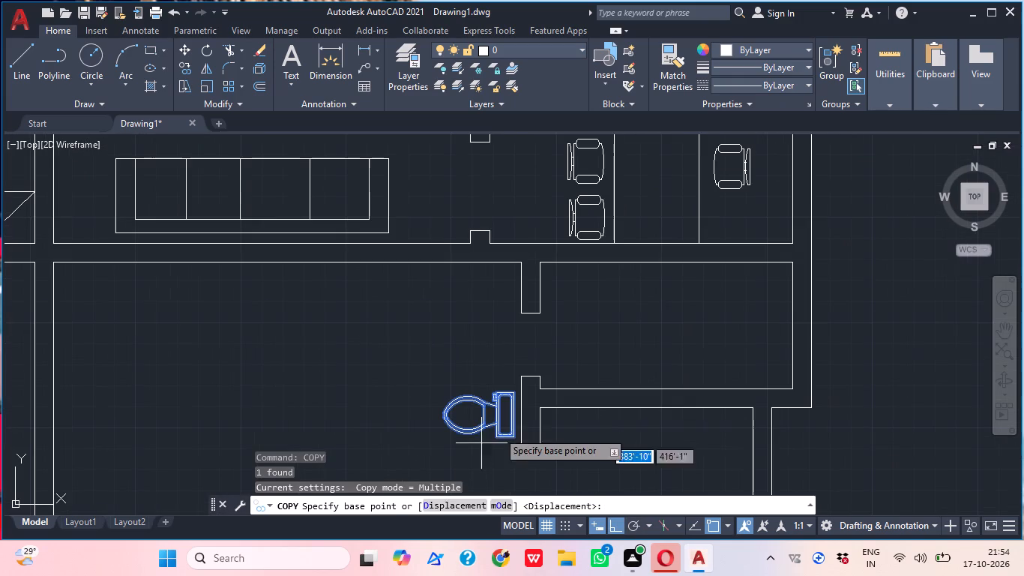
pyautogui.click(511, 415)
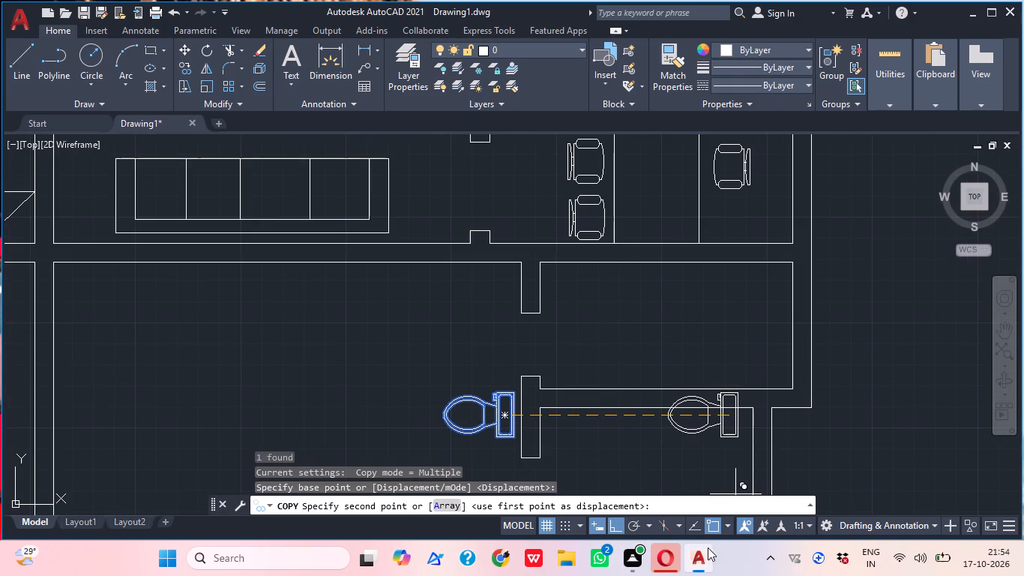
pyautogui.click(618, 527)
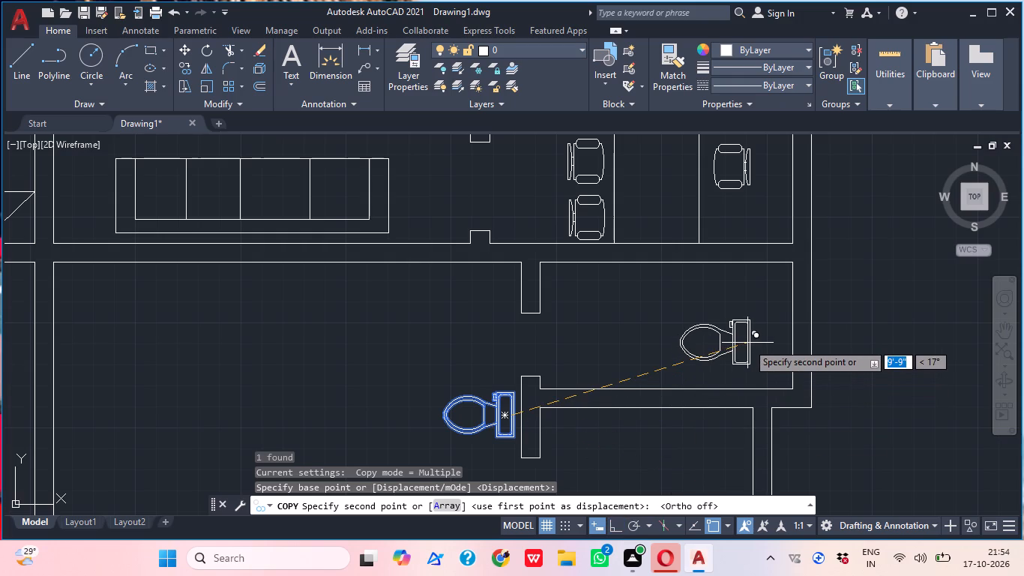
pyautogui.click(784, 319)
# Place further toilet copies against the east walls of the three remaining small eastern rooms.
pyautogui.moveTo(722, 415); pyautogui.dragTo(703, 313, button='middle')
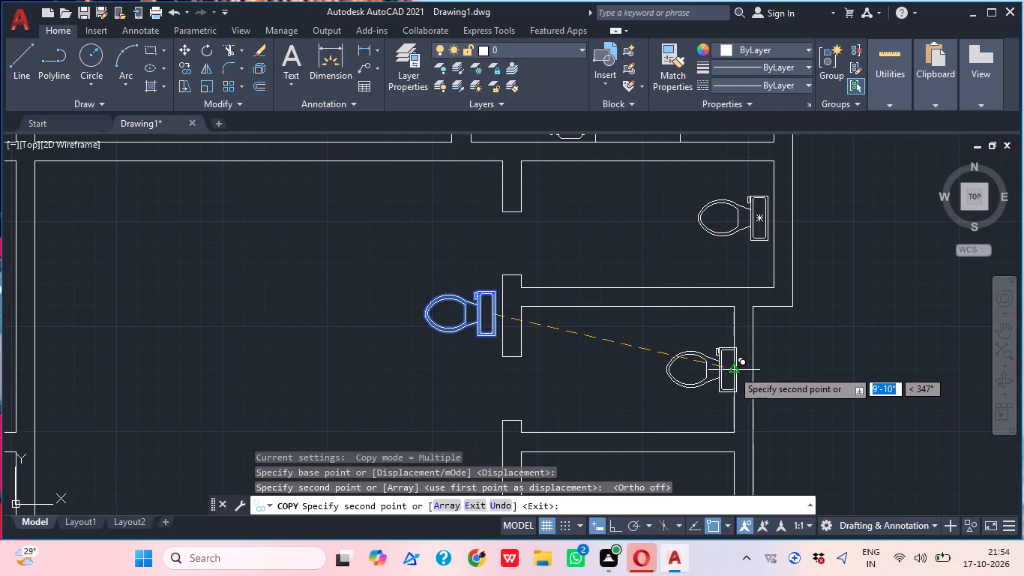
pyautogui.click(726, 370)
pyautogui.moveTo(734, 444); pyautogui.dragTo(742, 321, button='middle')
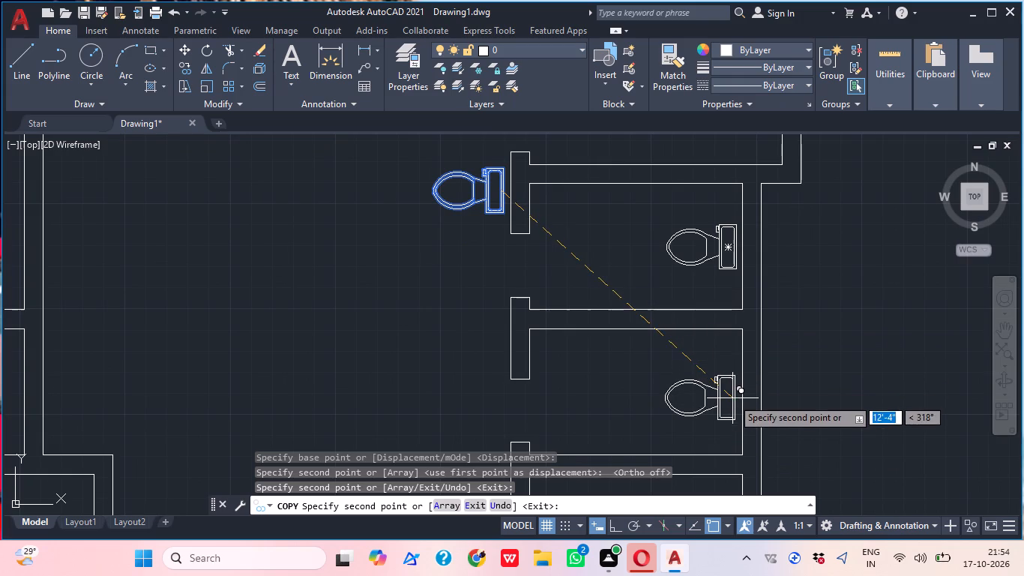
pyautogui.click(732, 398)
pyautogui.moveTo(755, 403); pyautogui.dragTo(756, 299, button='middle')
pyautogui.scroll(-1, 727, 391)
pyautogui.moveTo(753, 388); pyautogui.dragTo(754, 309, button='middle')
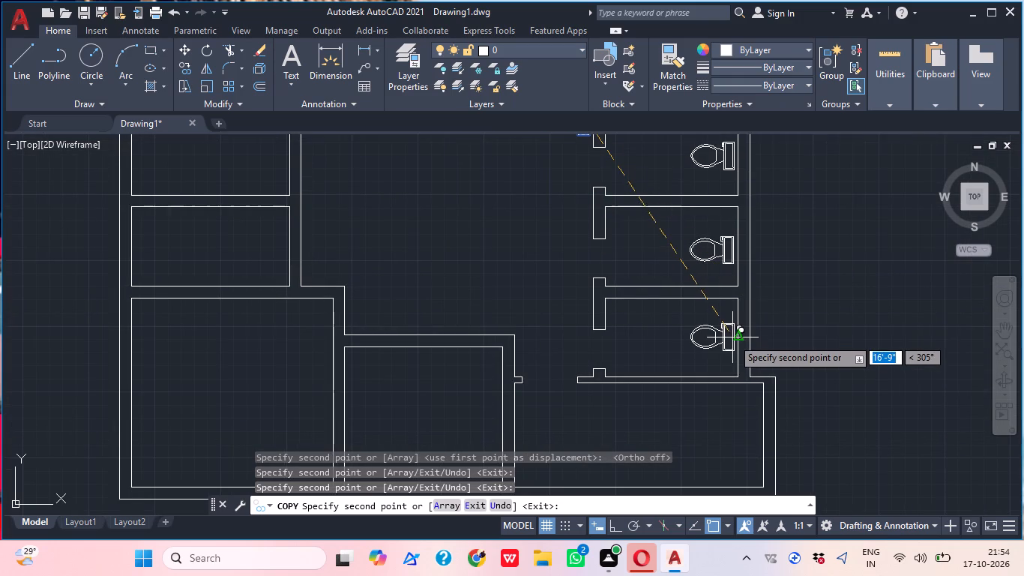
pyautogui.click(730, 339)
# Place one more toilet copy in the small western room north of the southwest room and end the copying.
pyautogui.moveTo(748, 335); pyautogui.dragTo(794, 322, button='middle')
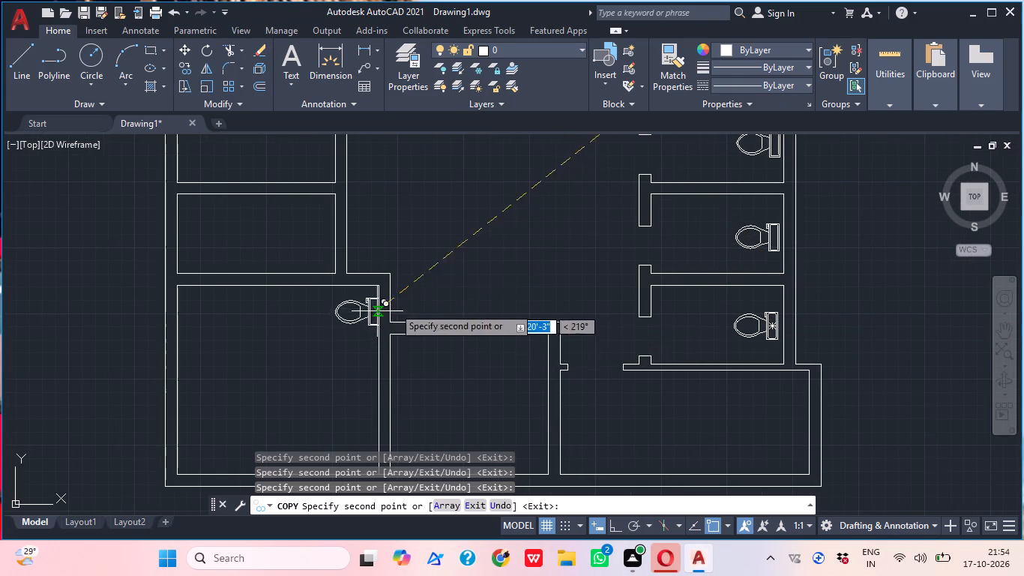
pyautogui.scroll(-1, 441, 307)
pyautogui.moveTo(450, 309); pyautogui.dragTo(516, 319, button='middle')
pyautogui.scroll(2, 399, 276)
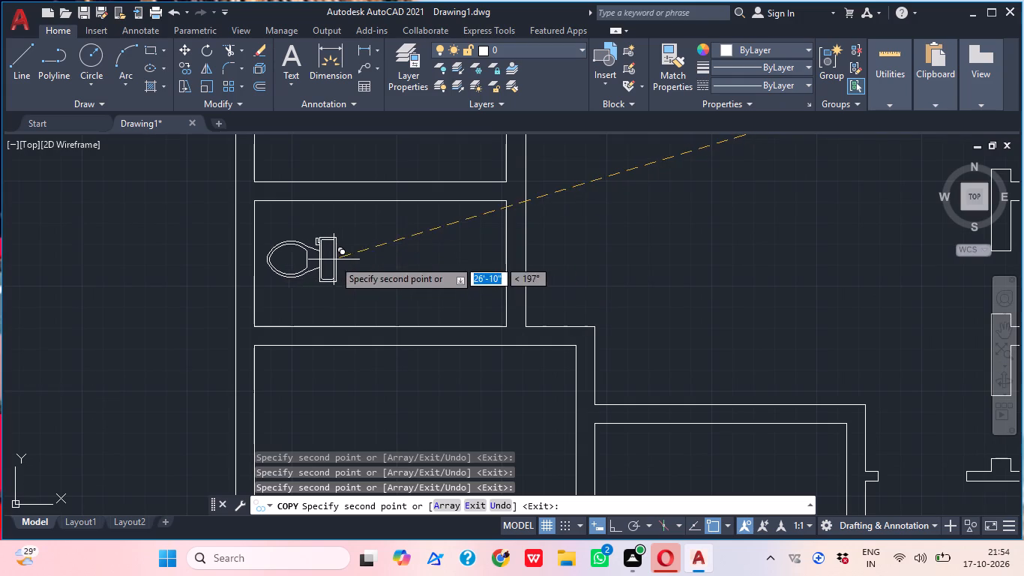
pyautogui.click(323, 263)
pyautogui.press('Escape')
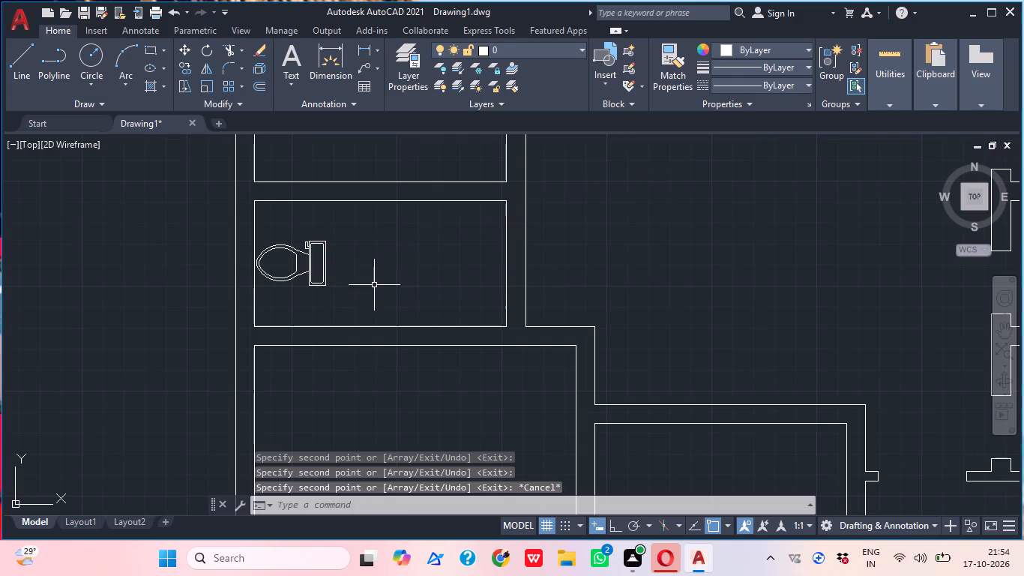
# With ortho on, rotate the toilet in the small western room by 180 degrees so its tank faces west.
pyautogui.click(372, 290)
pyautogui.click(311, 267)
pyautogui.press('t')
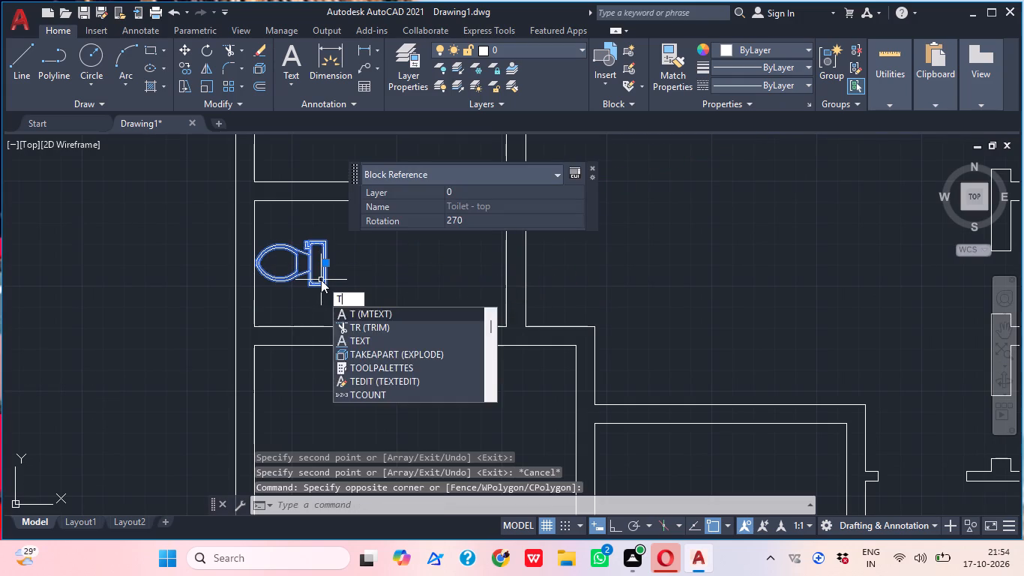
pyautogui.press('BackSpace')
pyautogui.write('RO')
pyautogui.press('space')
pyautogui.click(367, 274)
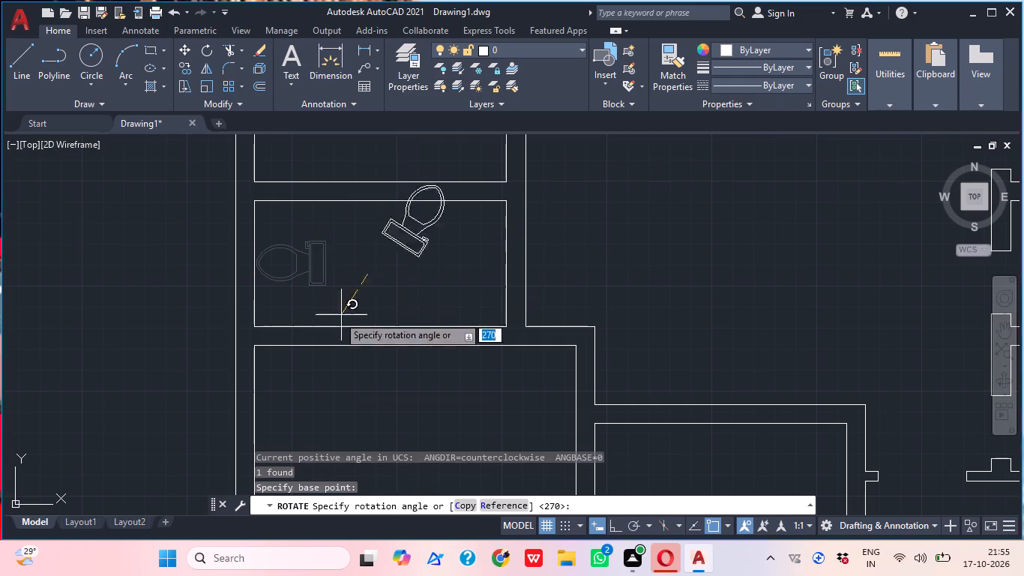
pyautogui.click(615, 521)
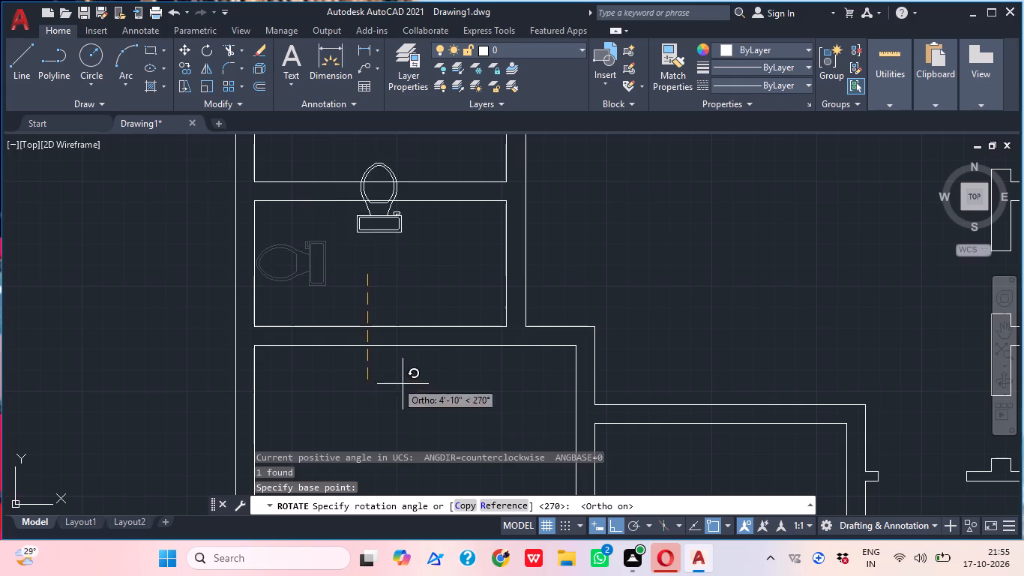
pyautogui.click(176, 322)
# With ortho off, move the rotated toilet against the west wall of the small western room.
pyautogui.click(432, 302)
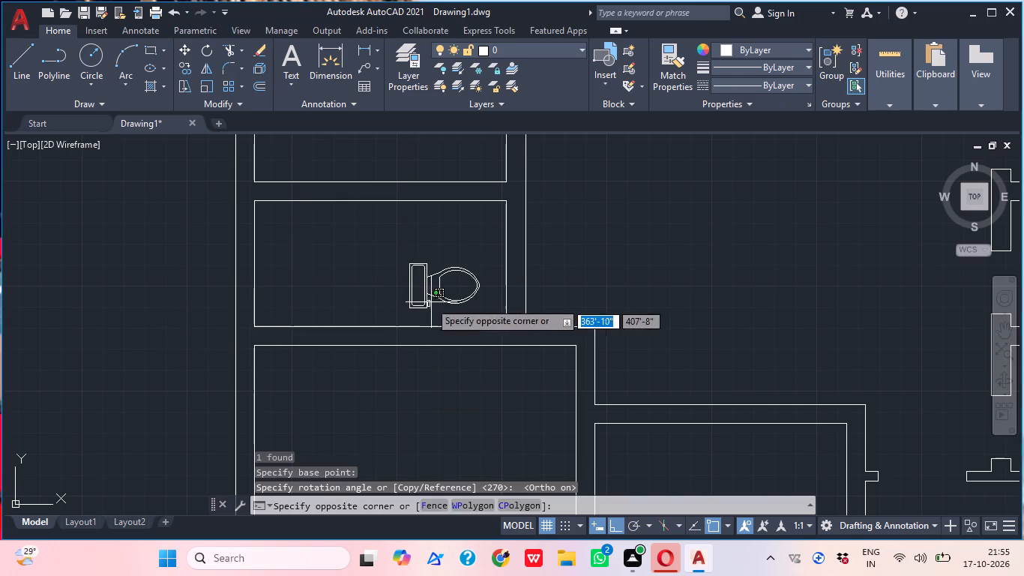
pyautogui.click(398, 292)
pyautogui.write('M')
pyautogui.press('space')
pyautogui.click(403, 295)
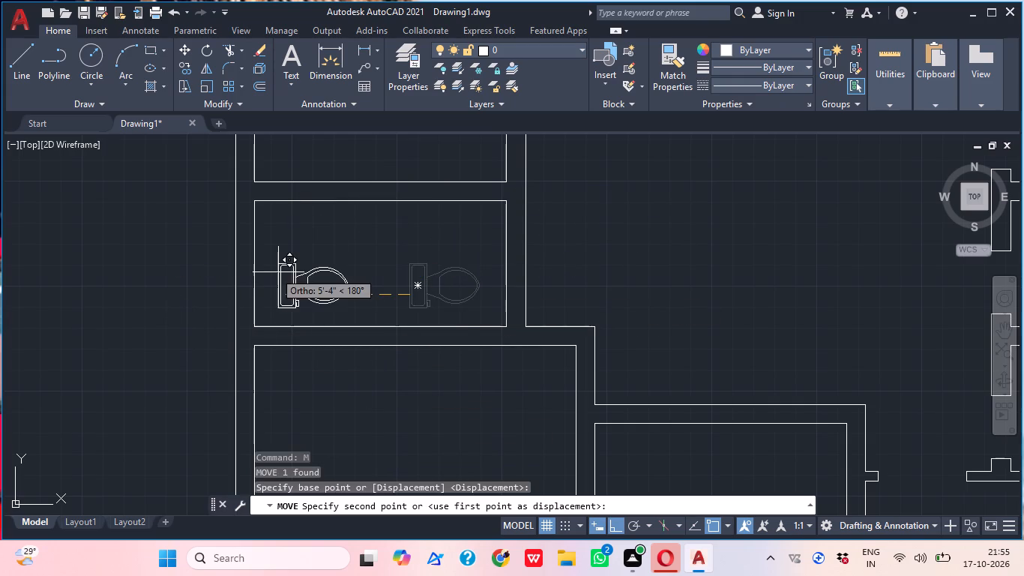
pyautogui.click(609, 523)
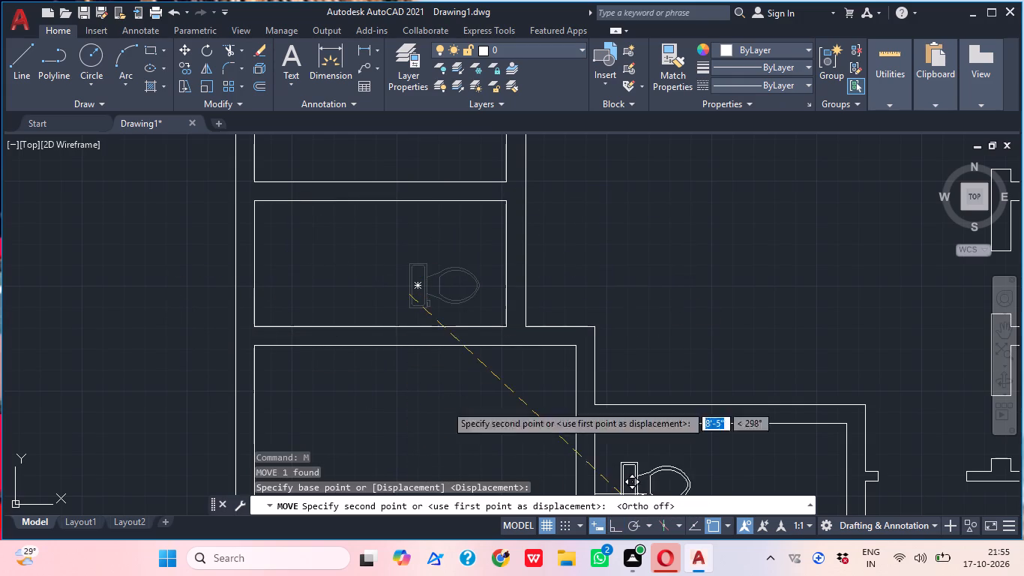
pyautogui.scroll(1, 265, 274)
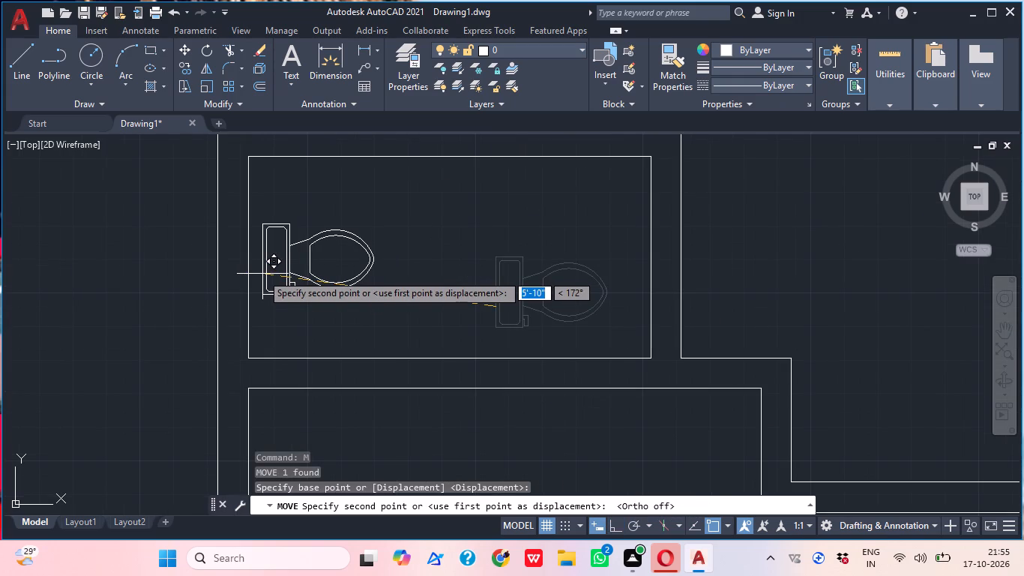
pyautogui.click(259, 273)
# Draw a rectangular table about 4' wide, longer in the north-south direction, in the middle of the southwest room.
pyautogui.scroll(-2, 342, 265)
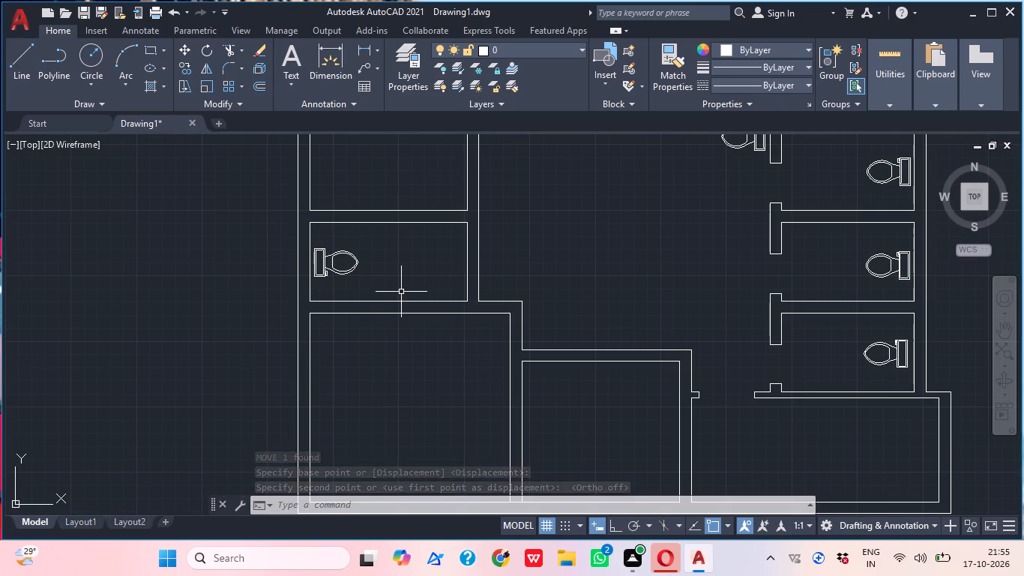
pyautogui.moveTo(368, 310); pyautogui.dragTo(493, 249, button='middle')
pyautogui.scroll(-1, 447, 290)
pyautogui.write('REC')
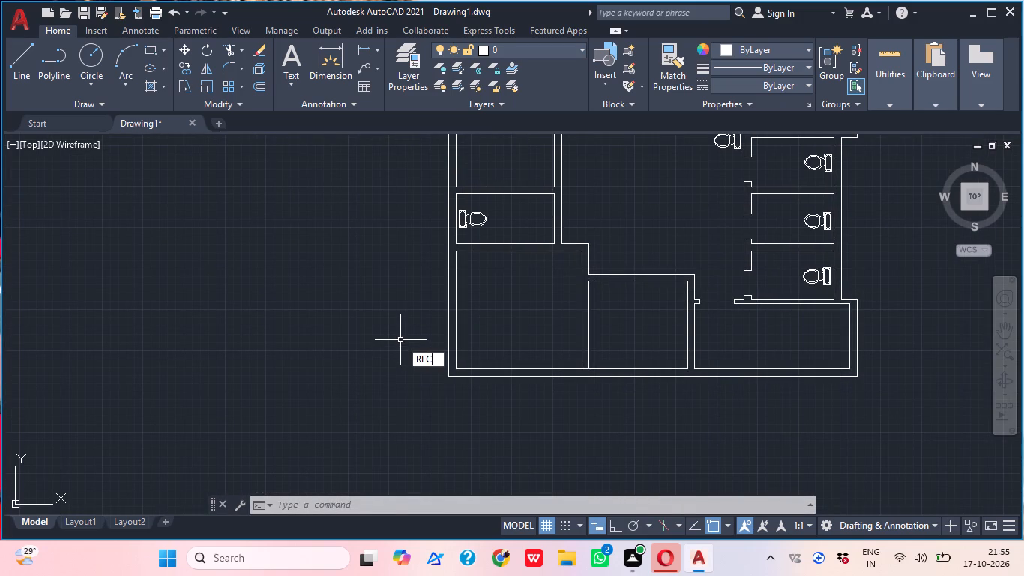
pyautogui.press('space')
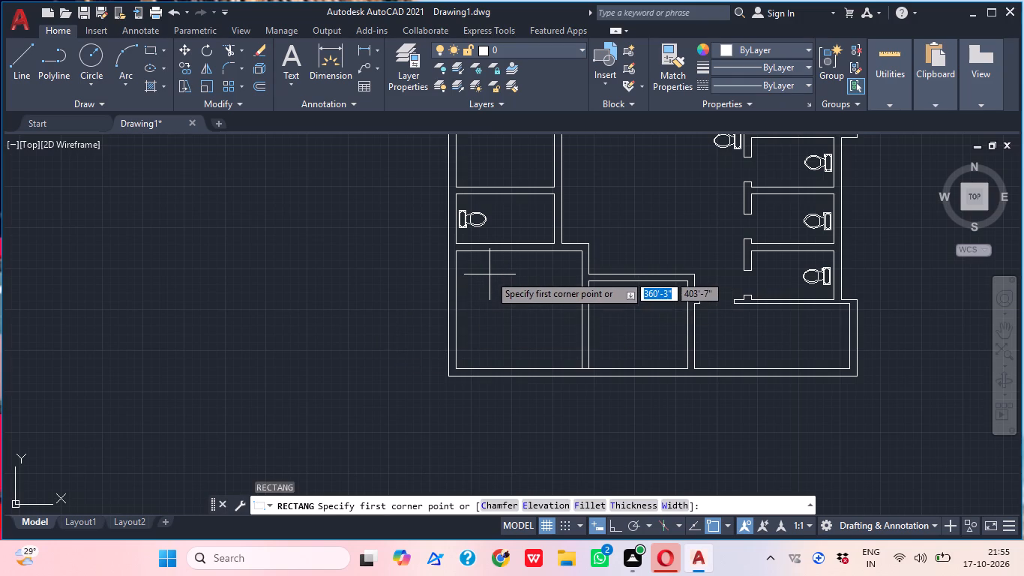
pyautogui.click(490, 274)
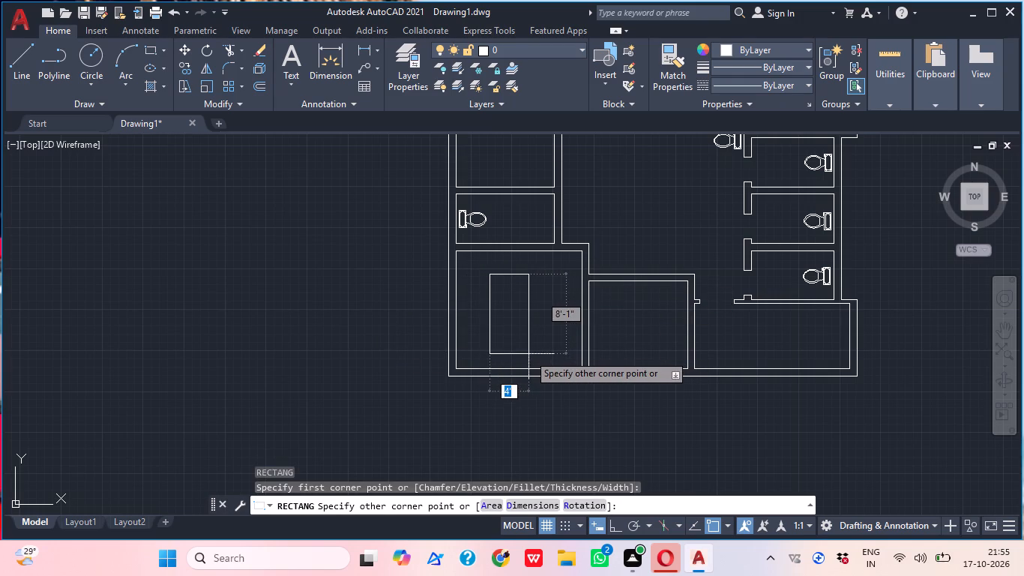
pyautogui.click(531, 347)
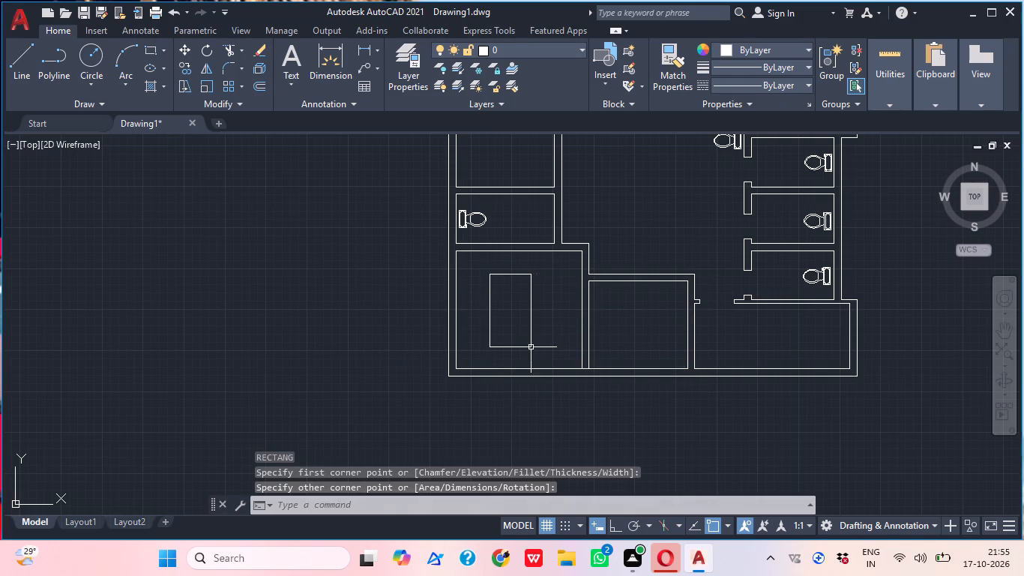
# Copy the three chairs west of the northeastern desk to the west side of the southwest room's table.
pyautogui.moveTo(678, 307); pyautogui.dragTo(675, 357, button='middle')
pyautogui.scroll(-1, 675, 353)
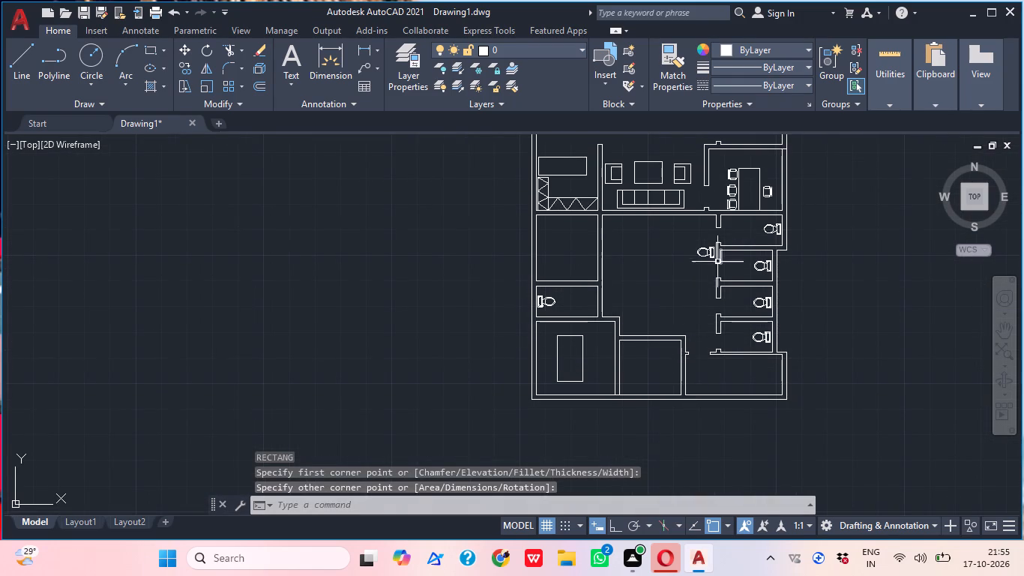
pyautogui.scroll(2, 732, 185)
pyautogui.click(707, 238)
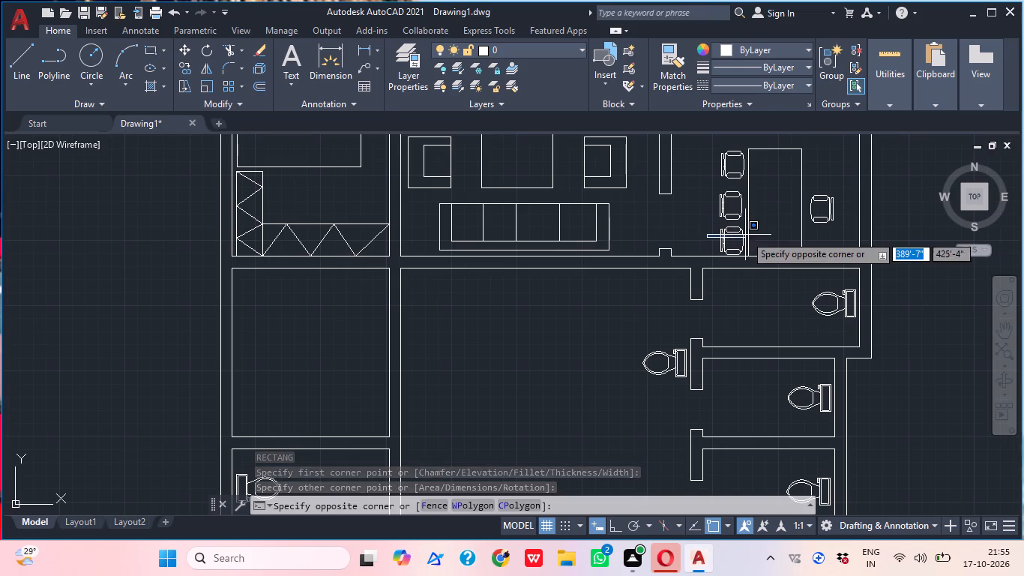
pyautogui.click(727, 167)
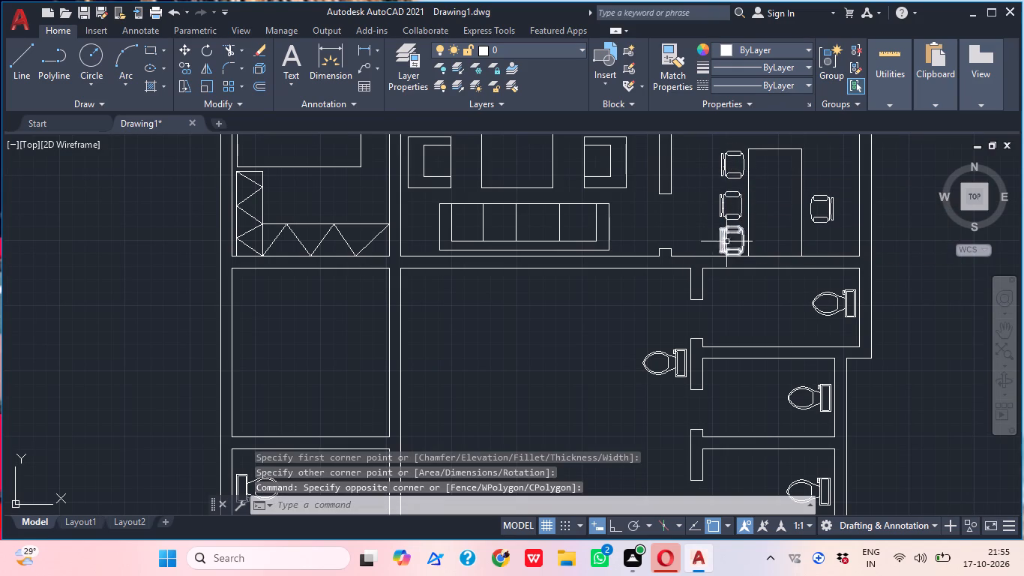
pyautogui.click(737, 245)
pyautogui.click(720, 170)
pyautogui.press('c')
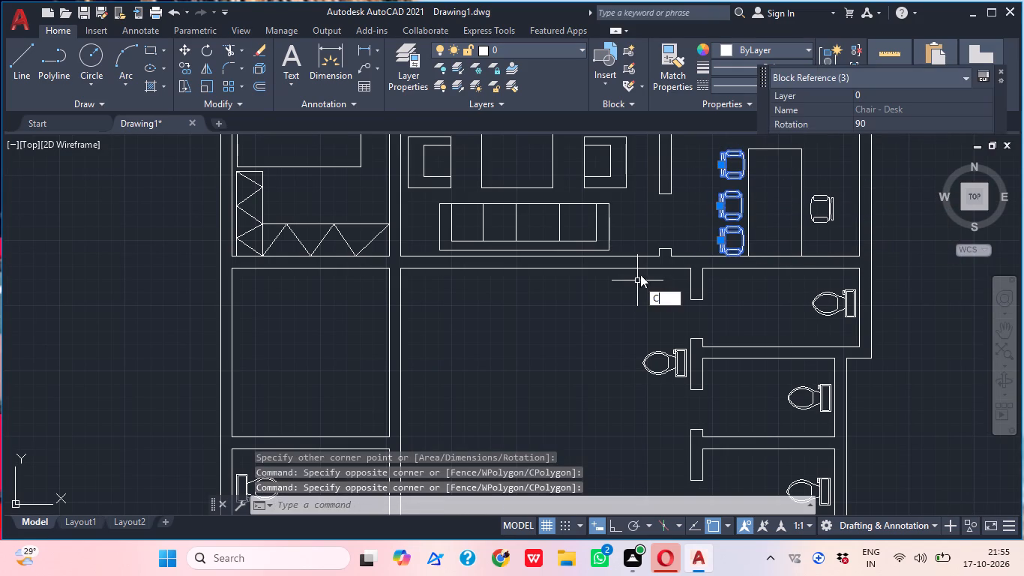
pyautogui.write('OP')
pyautogui.press('space')
pyautogui.click(713, 254)
pyautogui.scroll(-2, 801, 182)
pyautogui.scroll(2, 584, 375)
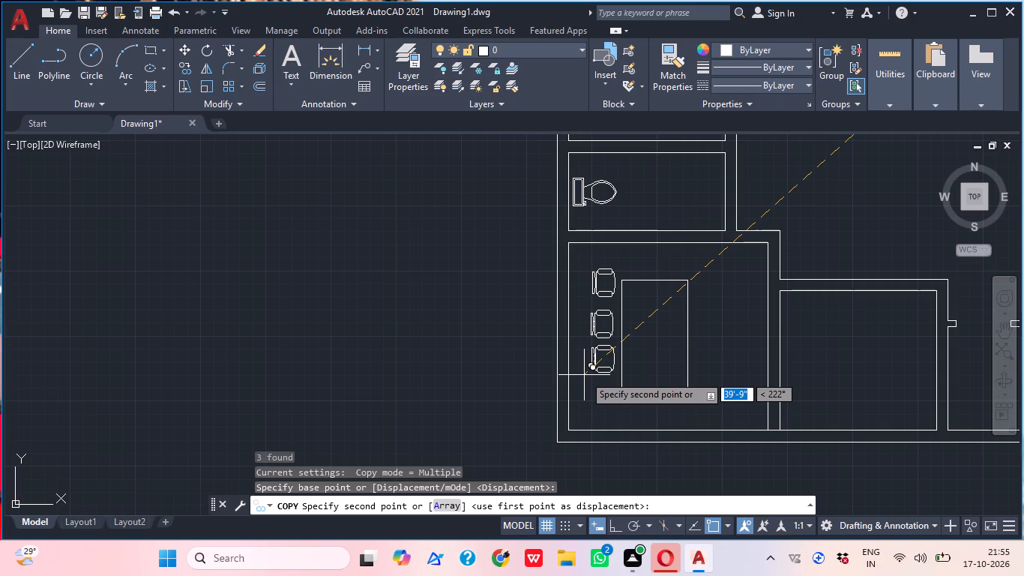
pyautogui.click(583, 391)
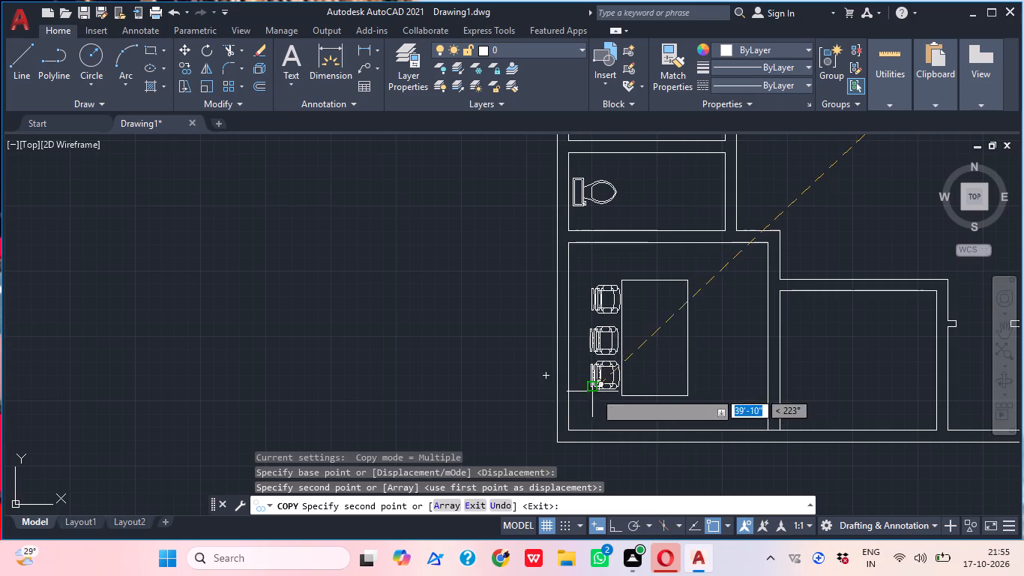
pyautogui.press('Escape')
# With ortho on, mirror the three chairs across the southwest table's north-south centreline to its east side, keeping the originals.
pyautogui.click(607, 405)
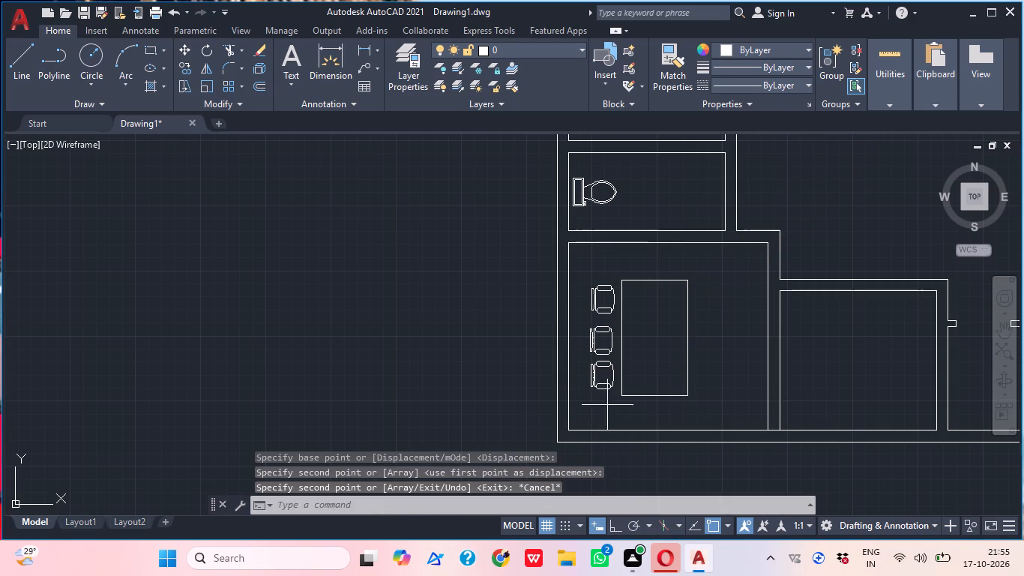
pyautogui.click(582, 298)
pyautogui.write('MI')
pyautogui.press('space')
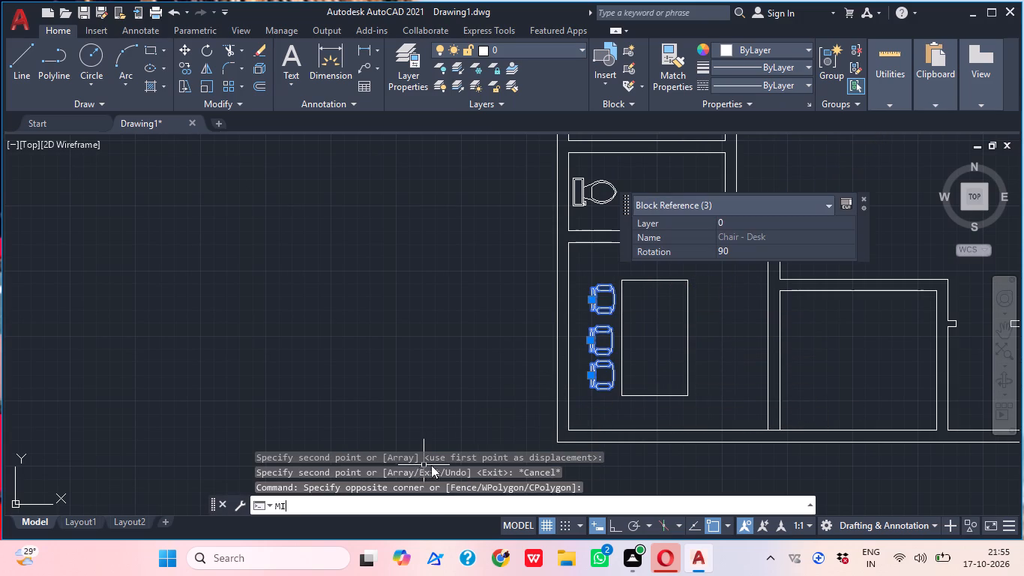
pyautogui.click(654, 400)
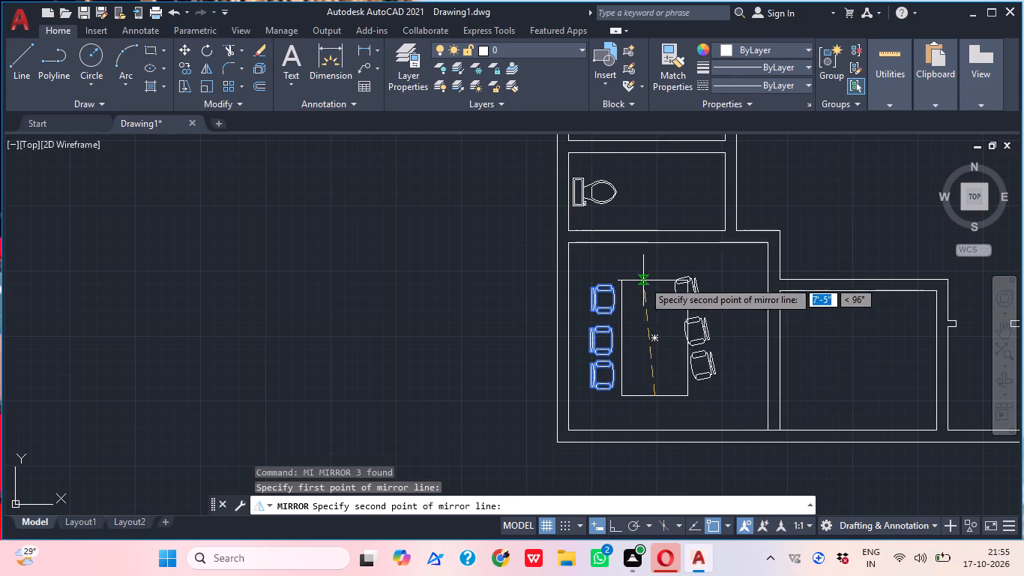
pyautogui.click(617, 527)
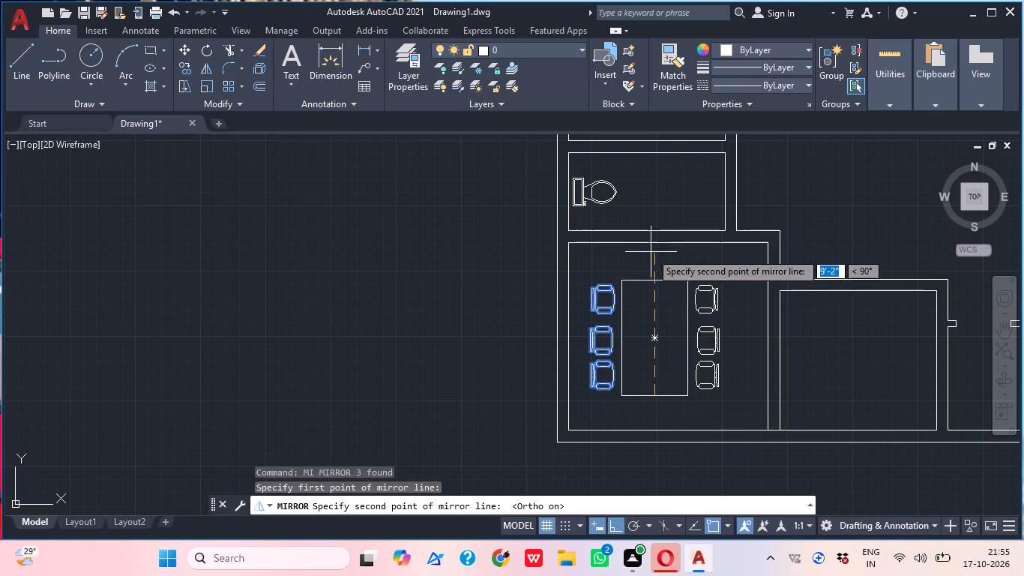
pyautogui.click(651, 252)
pyautogui.moveTo(693, 307); pyautogui.dragTo(651, 252)
# Copy the single chair east of the desk with three visitor chairs into the empty space west of the building.
pyautogui.moveTo(643, 311); pyautogui.dragTo(601, 328, button='middle')
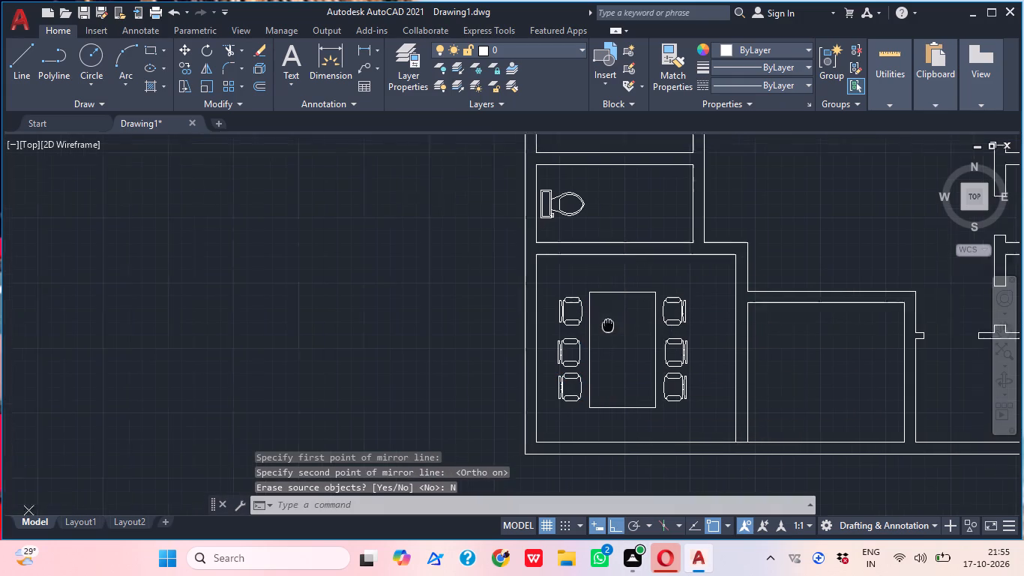
pyautogui.moveTo(601, 328); pyautogui.dragTo(563, 349, button='middle')
pyautogui.scroll(-2, 567, 344)
pyautogui.moveTo(710, 241); pyautogui.dragTo(654, 357, button='middle')
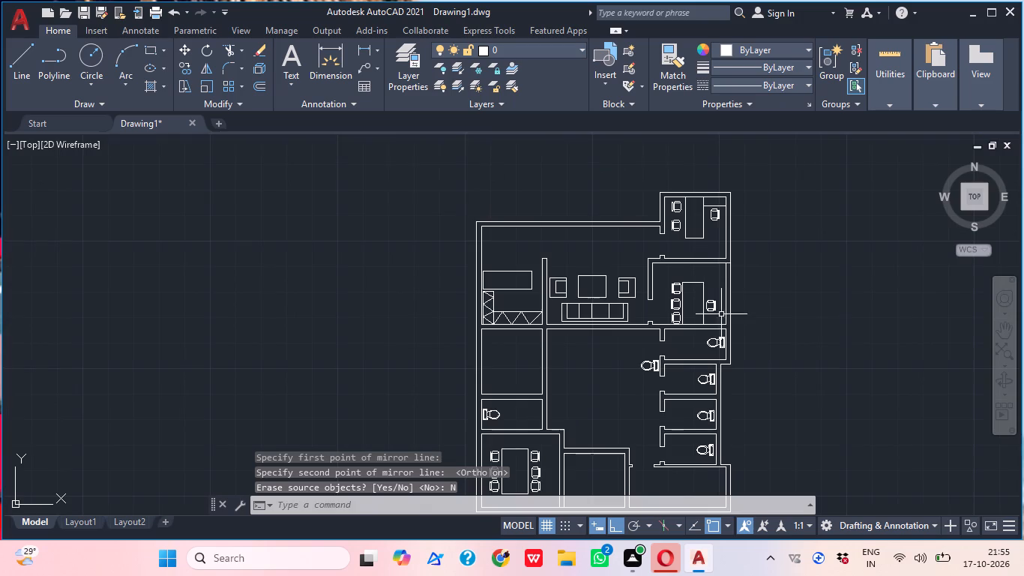
pyautogui.scroll(1, 628, 356)
pyautogui.click(763, 295)
pyautogui.click(765, 271)
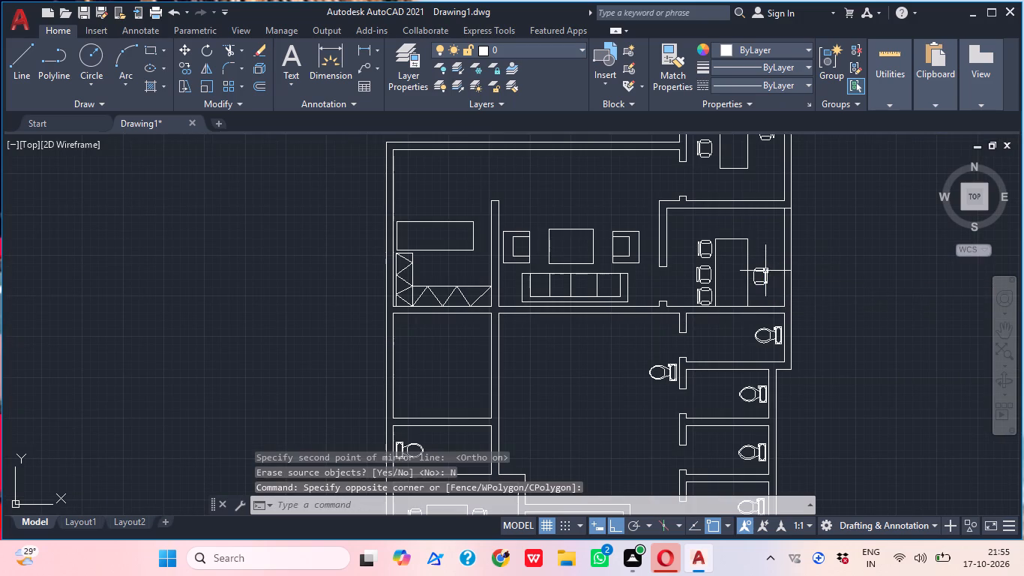
pyautogui.scroll(3, 762, 286)
pyautogui.click(774, 305)
pyautogui.click(751, 269)
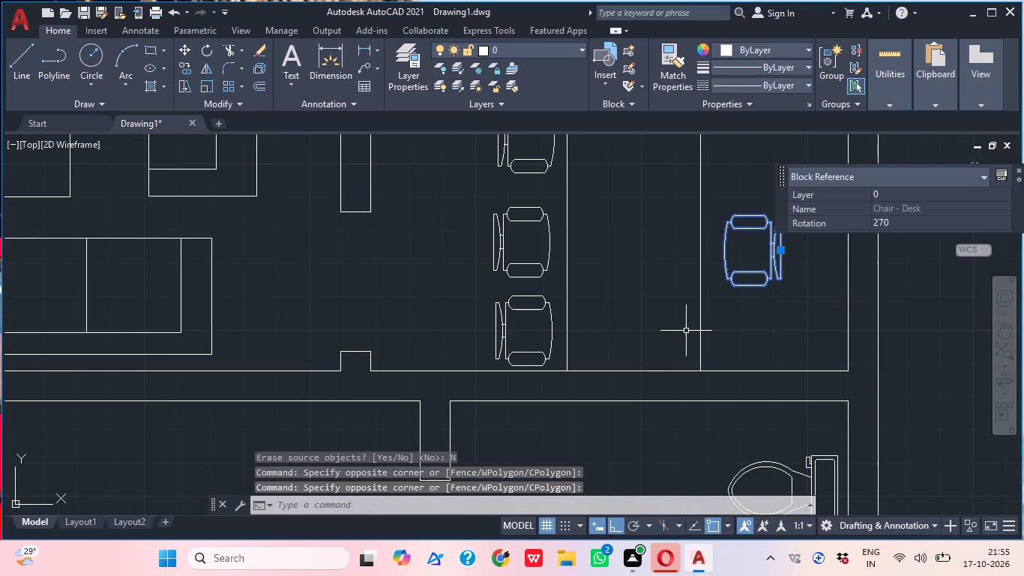
pyautogui.write('COP')
pyautogui.press('space')
pyautogui.moveTo(776, 263); pyautogui.dragTo(776, 270)
pyautogui.scroll(-3, 801, 239)
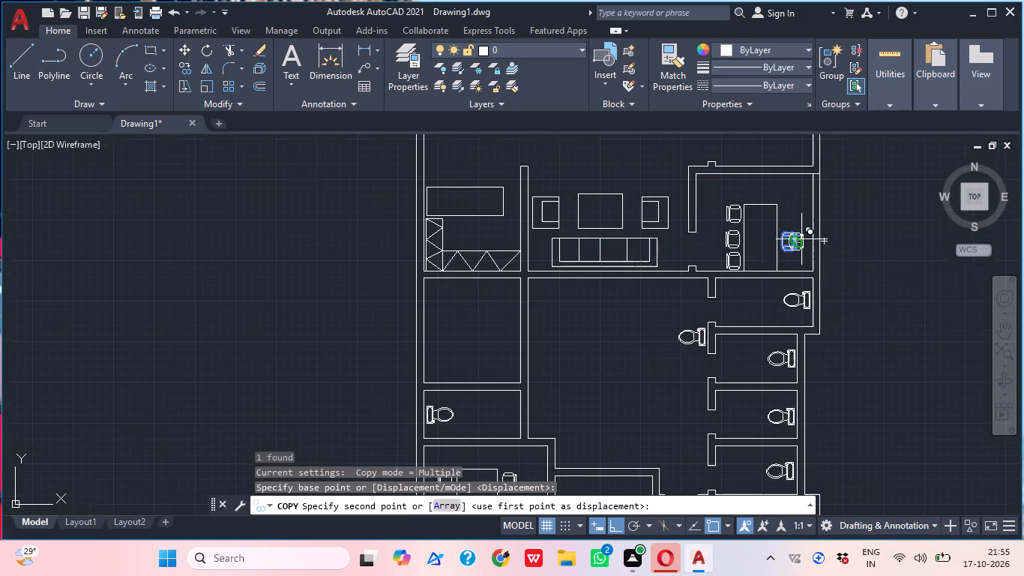
pyautogui.moveTo(571, 412); pyautogui.dragTo(651, 346, button='middle')
pyautogui.click(422, 352)
pyautogui.press('Escape')
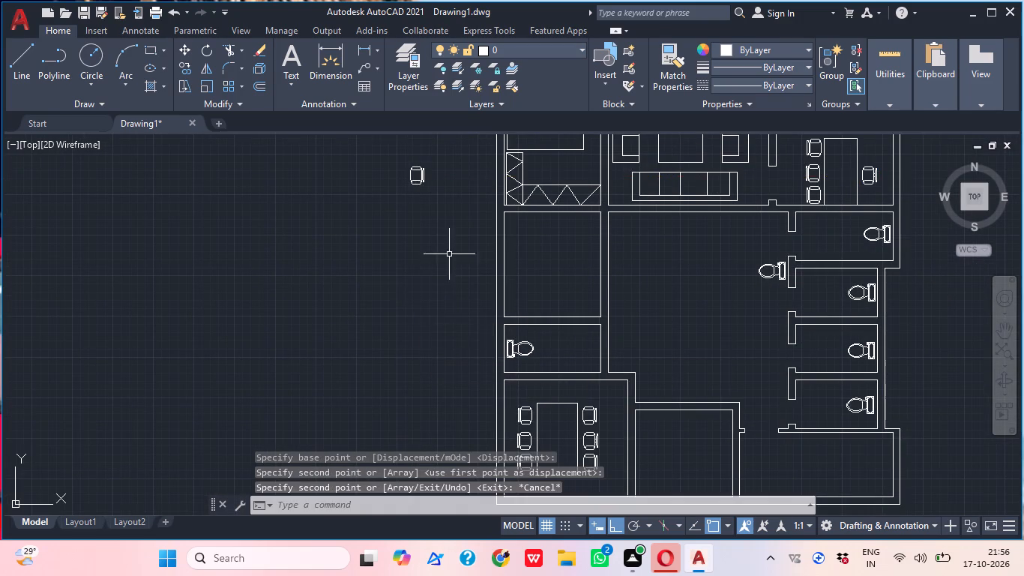
# Rotate the copied chair outside the building by 90 degrees so its back faces north.
pyautogui.scroll(2, 451, 208)
pyautogui.moveTo(439, 199); pyautogui.dragTo(445, 314)
pyautogui.moveTo(379, 214); pyautogui.dragTo(462, 356, button='middle')
pyautogui.moveTo(469, 331); pyautogui.dragTo(464, 322)
pyautogui.click(397, 250)
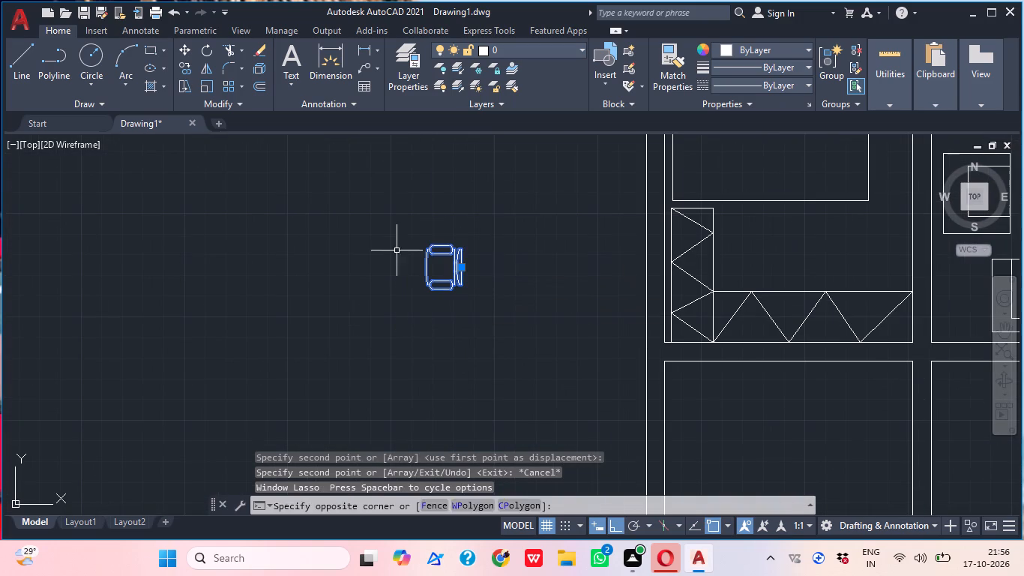
pyautogui.press('r')
pyautogui.write('O')
pyautogui.press('space')
pyautogui.click(424, 351)
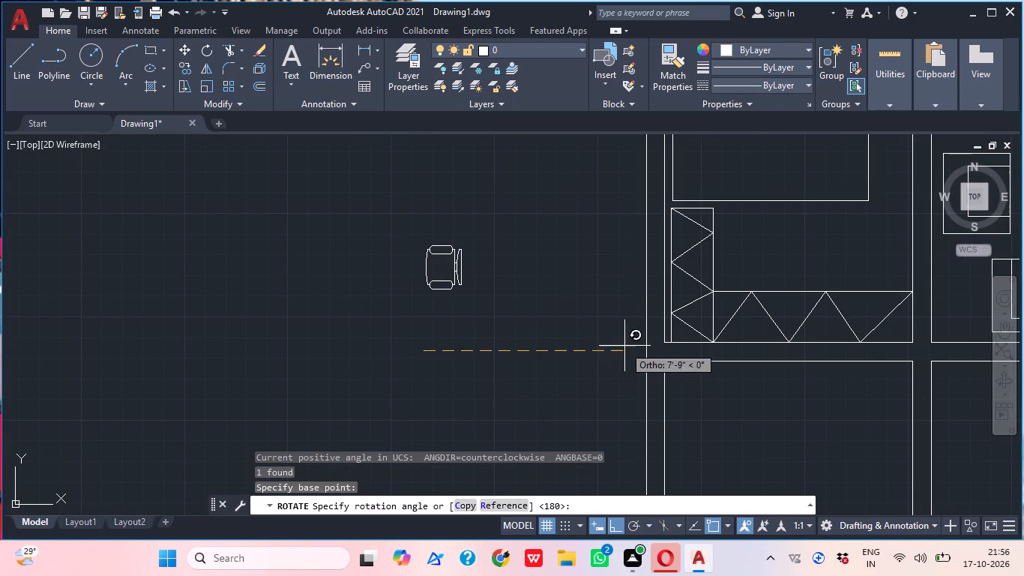
pyautogui.click(518, 180)
# With ortho off, move the rotated chair to the north end of the southwest room's table.
pyautogui.moveTo(417, 355); pyautogui.dragTo(496, 313, button='middle')
pyautogui.moveTo(494, 313); pyautogui.dragTo(461, 292)
pyautogui.click(385, 254)
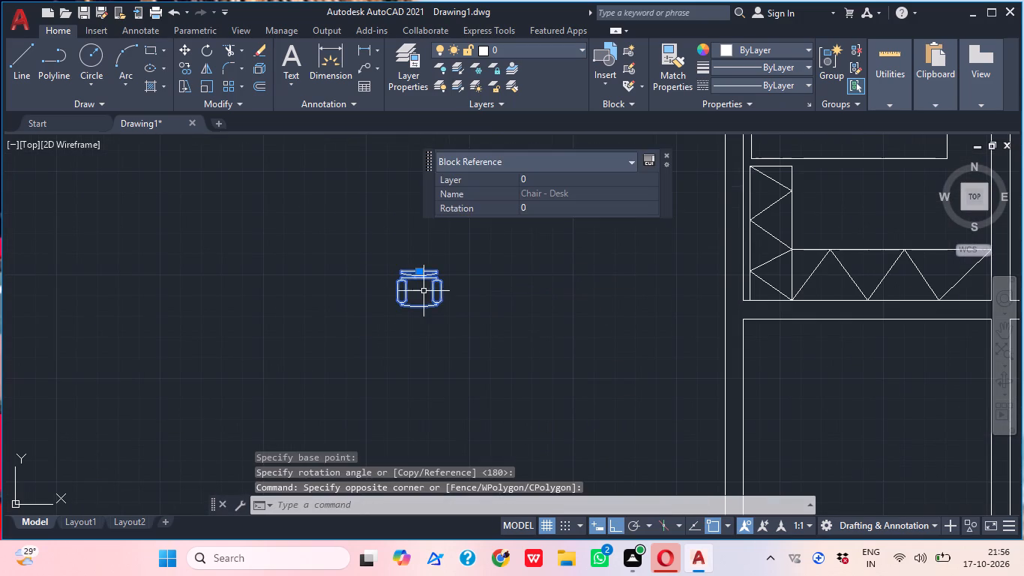
pyautogui.write('M')
pyautogui.press('space')
pyautogui.click(427, 302)
pyautogui.scroll(-3, 535, 263)
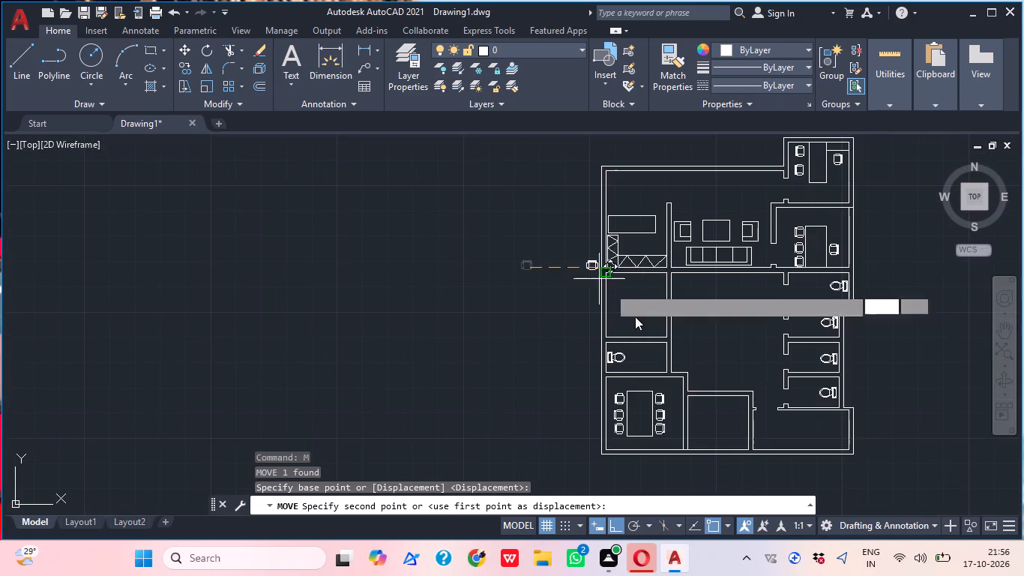
pyautogui.moveTo(648, 340); pyautogui.dragTo(613, 295, button='middle')
pyautogui.click(613, 531)
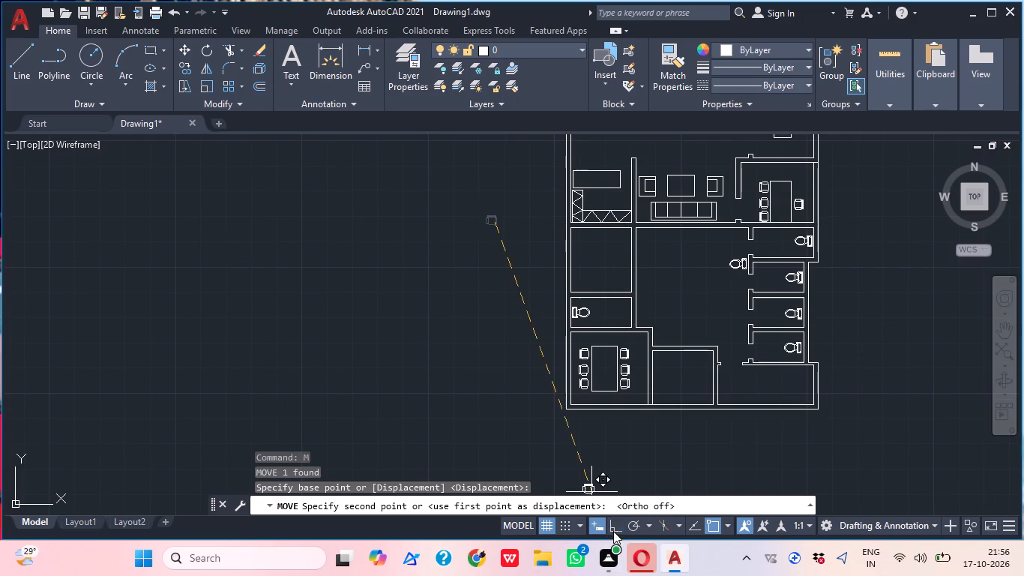
pyautogui.scroll(3, 600, 348)
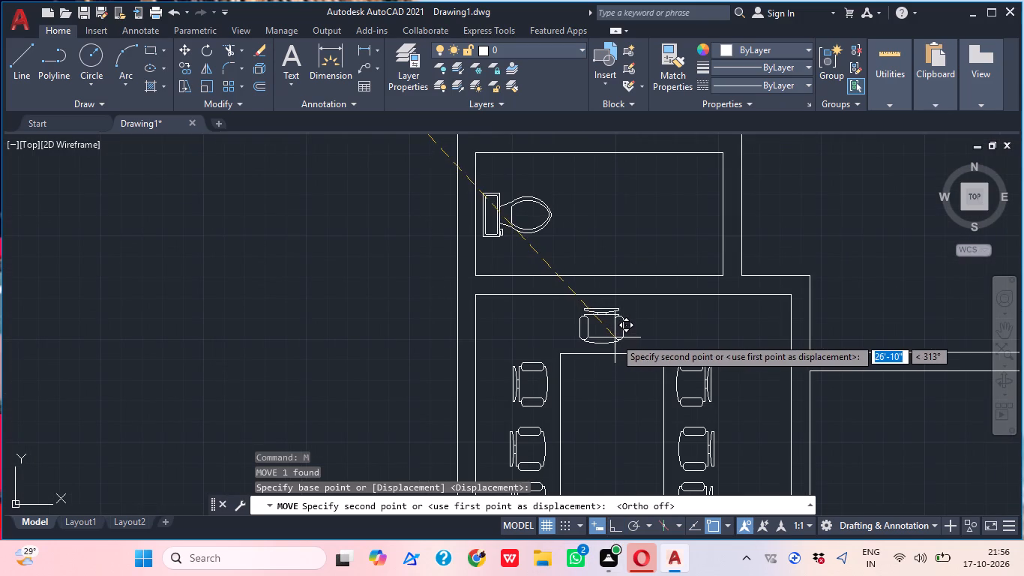
pyautogui.click(615, 337)
# With ortho on, mirror the north-end chair across the table's east-west centreline to its south end, keeping the original.
pyautogui.click(643, 349)
pyautogui.click(604, 341)
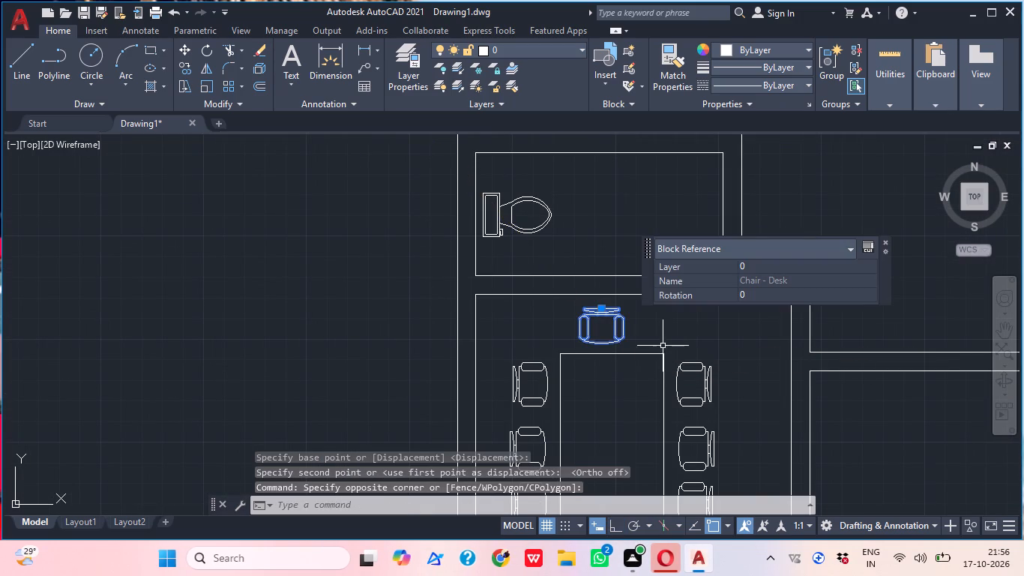
pyautogui.press('m')
pyautogui.press('i')
pyautogui.press('space')
pyautogui.scroll(-2, 654, 433)
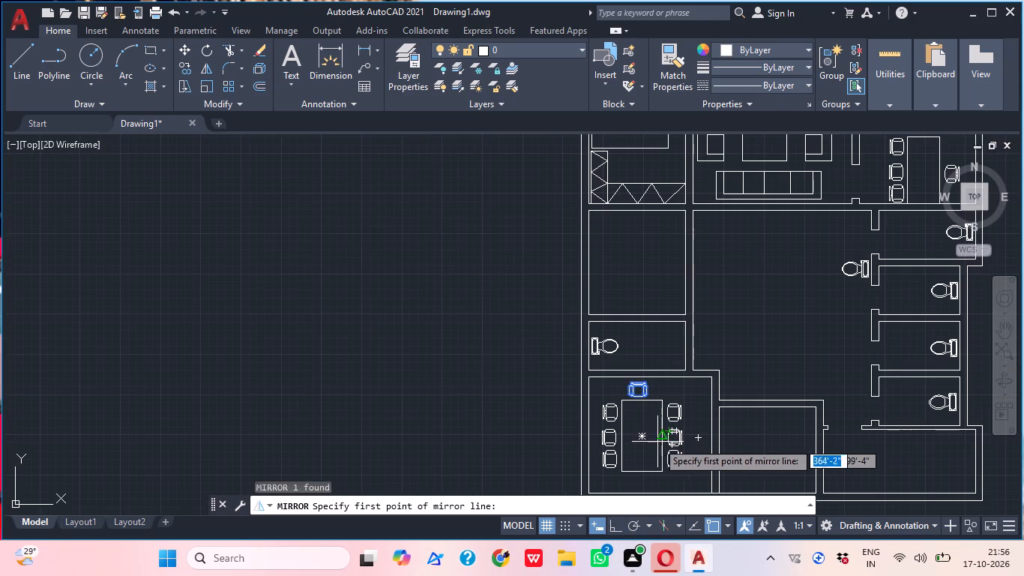
pyautogui.click(661, 441)
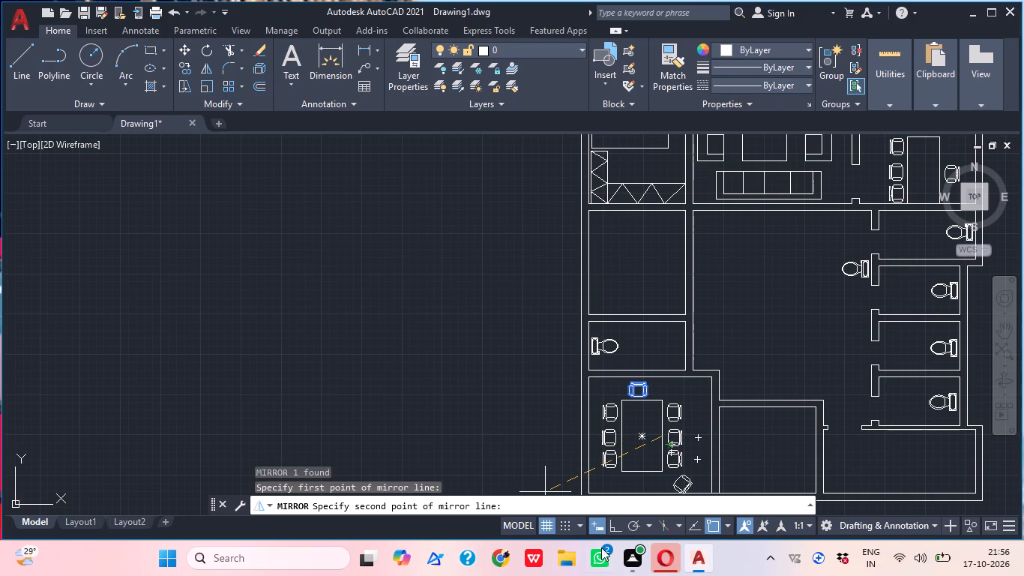
pyautogui.click(614, 526)
pyautogui.click(448, 443)
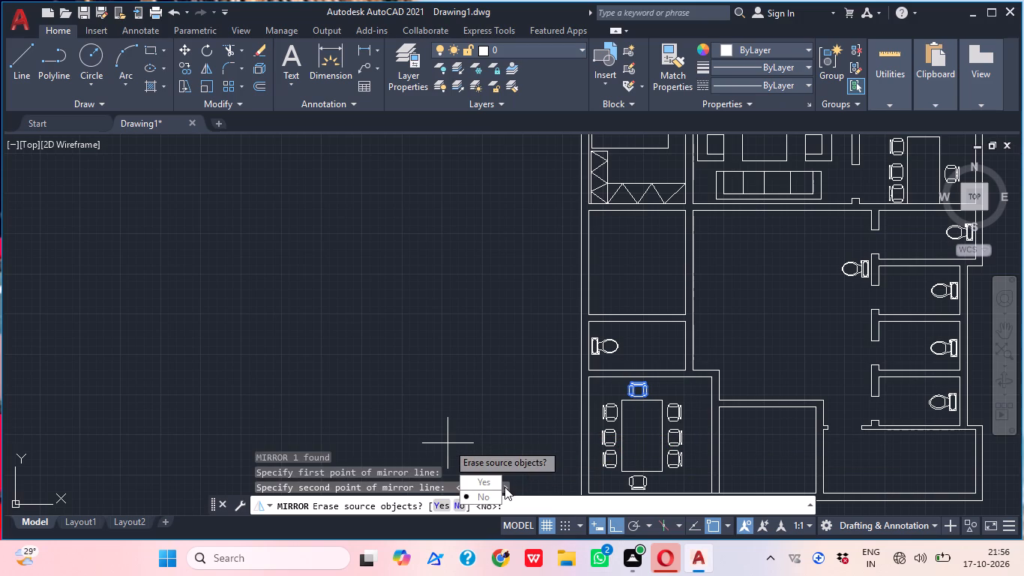
pyautogui.moveTo(527, 400); pyautogui.dragTo(537, 315, button='middle')
pyautogui.moveTo(574, 368); pyautogui.dragTo(527, 400)
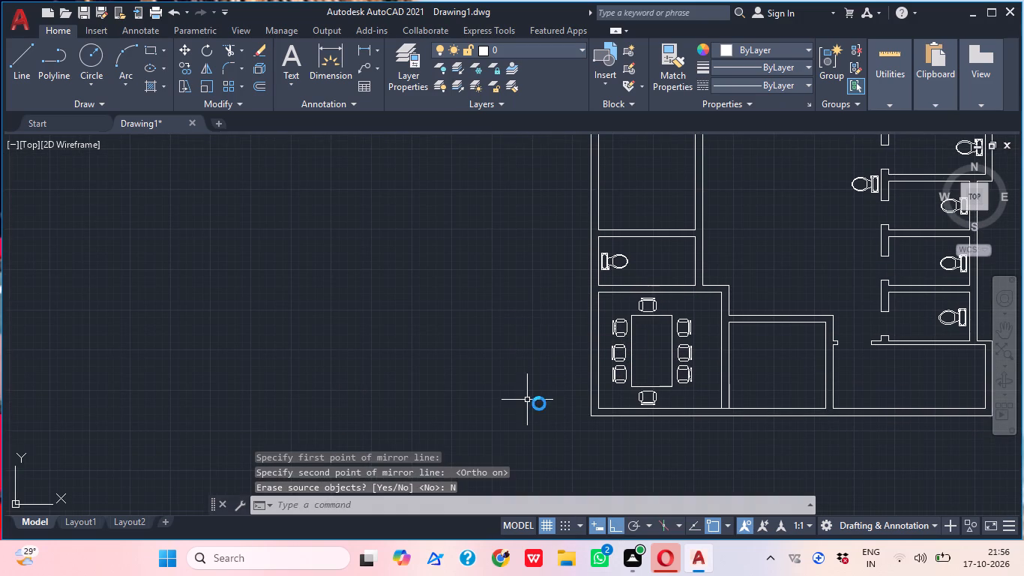
# Move the chair at the table's south end about 5" east.
pyautogui.scroll(2, 585, 423)
pyautogui.moveTo(683, 408); pyautogui.dragTo(487, 477, button='middle')
pyautogui.scroll(1, 522, 433)
pyautogui.click(591, 435)
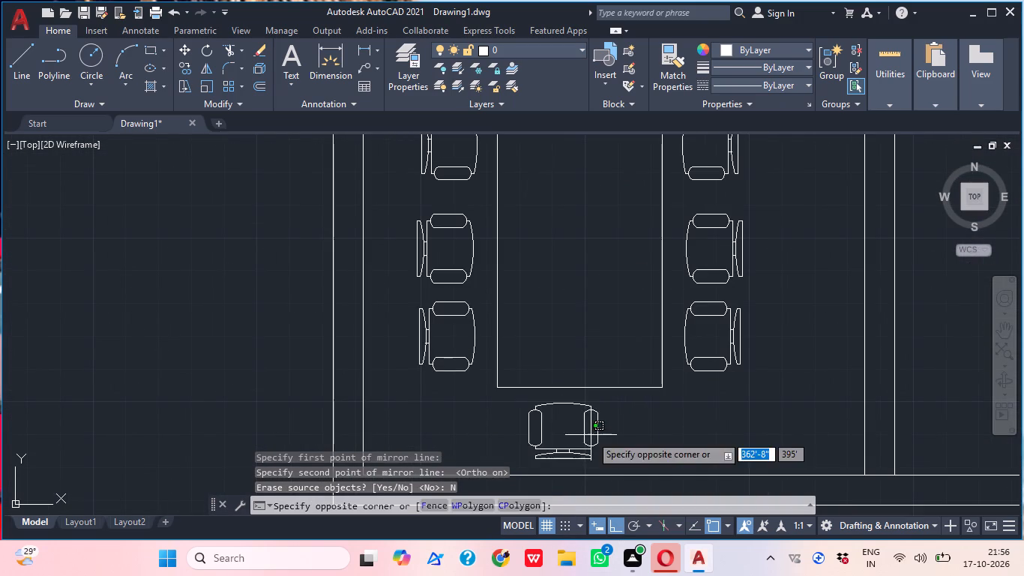
pyautogui.click(544, 427)
pyautogui.write('M')
pyautogui.press('space')
pyautogui.click(556, 433)
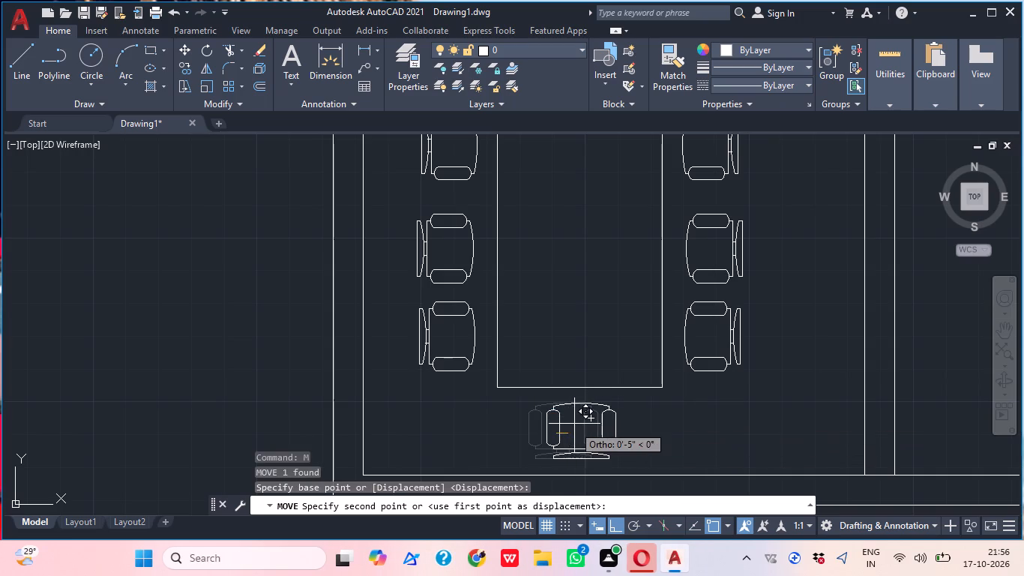
pyautogui.click(577, 424)
# Draw a rectangular desk about 6'-10" by 2'-2" against the east wall of the room just east of the southwest room.
pyautogui.scroll(-2, 582, 422)
pyautogui.moveTo(678, 402); pyautogui.dragTo(661, 407, button='middle')
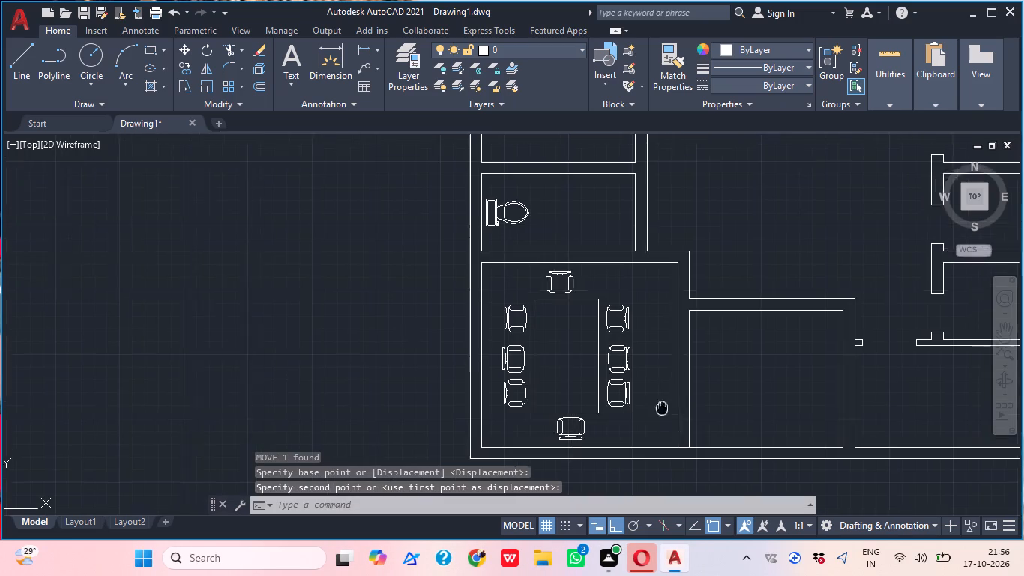
pyautogui.moveTo(661, 407); pyautogui.dragTo(591, 421, button='middle')
pyautogui.scroll(-1, 594, 411)
pyautogui.moveTo(615, 408); pyautogui.dragTo(490, 350, button='middle')
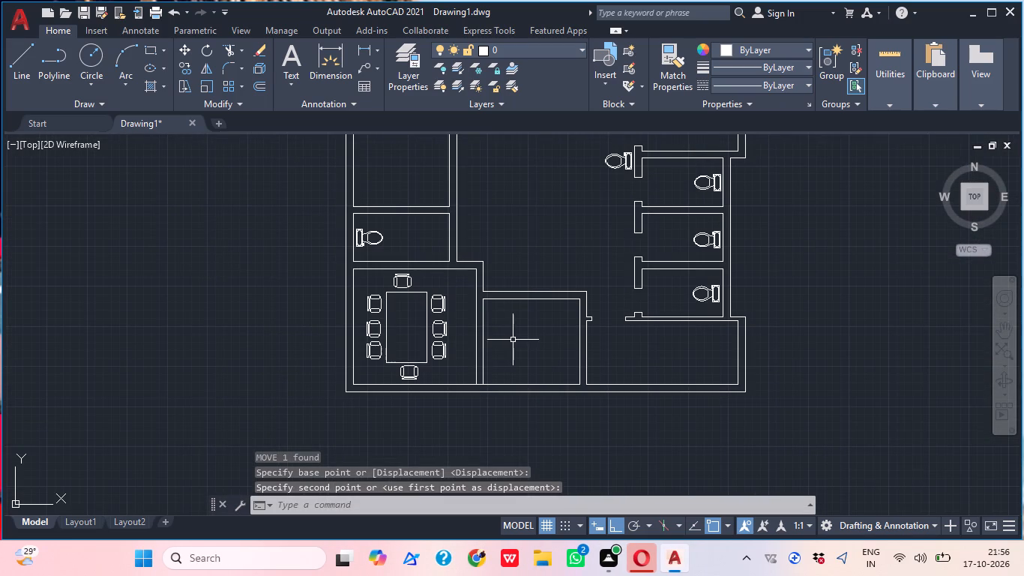
pyautogui.write('REC')
pyautogui.press('space')
pyautogui.scroll(2, 528, 336)
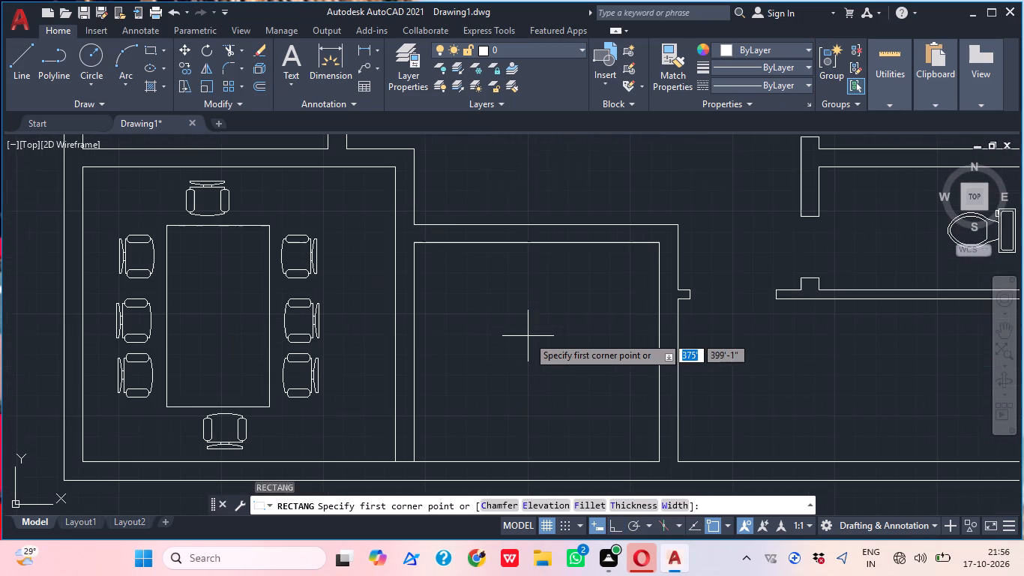
pyautogui.click(492, 322)
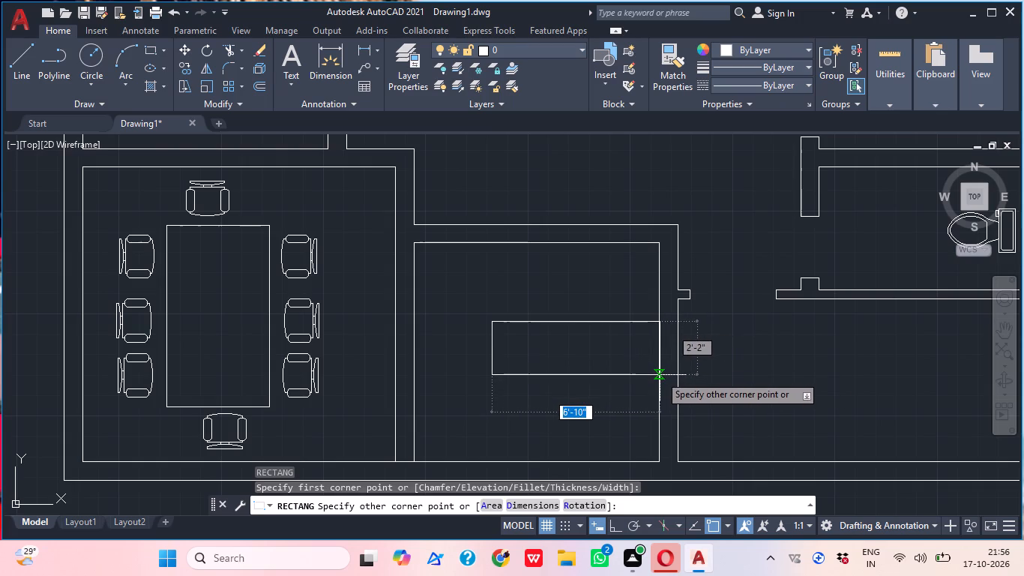
pyautogui.click(660, 375)
# With ortho off, copy the chair at the table's south end to the south and north sides of the new desk.
pyautogui.moveTo(613, 400); pyautogui.dragTo(711, 354, button='middle')
pyautogui.click(346, 369)
pyautogui.click(258, 400)
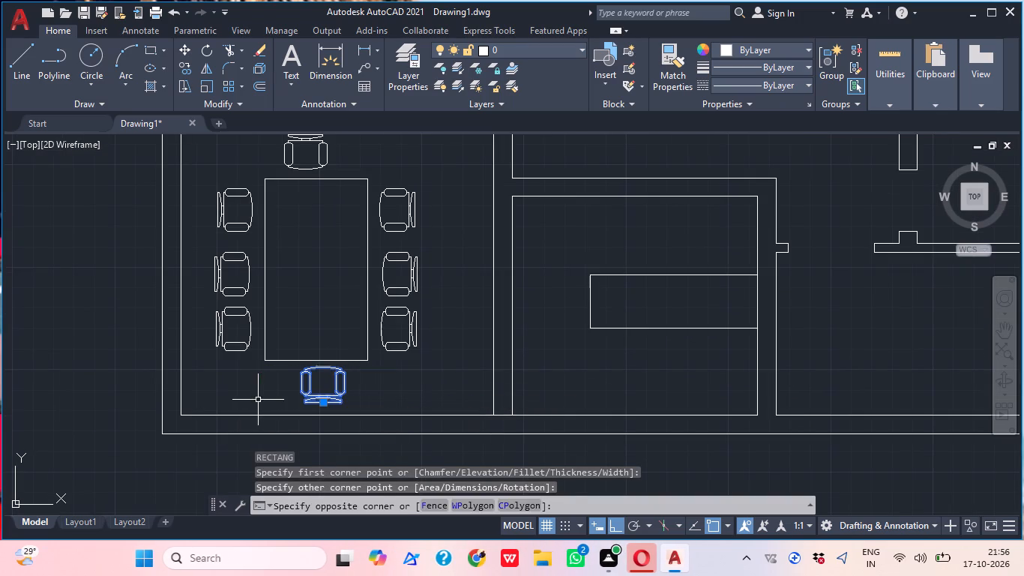
pyautogui.press('c')
pyautogui.write('OP')
pyautogui.press('space')
pyautogui.click(328, 391)
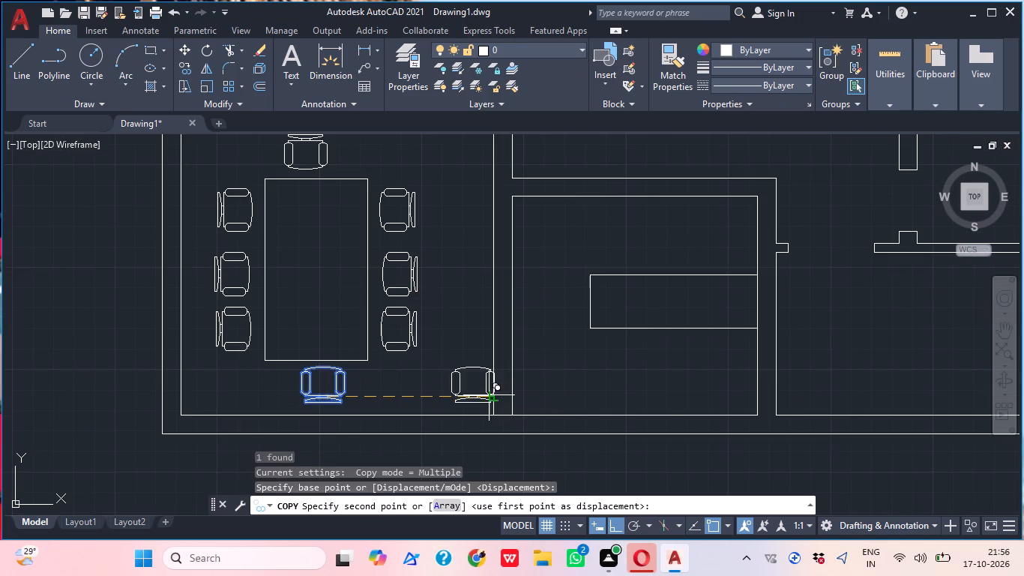
pyautogui.click(618, 532)
pyautogui.click(699, 370)
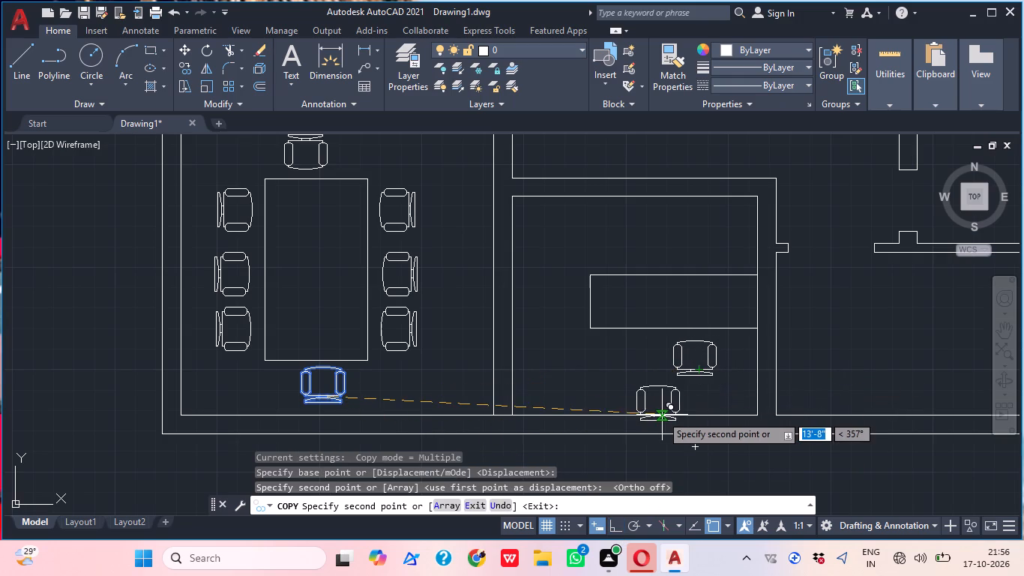
pyautogui.scroll(-1, 656, 412)
pyautogui.moveTo(654, 415); pyautogui.dragTo(627, 451, button='middle')
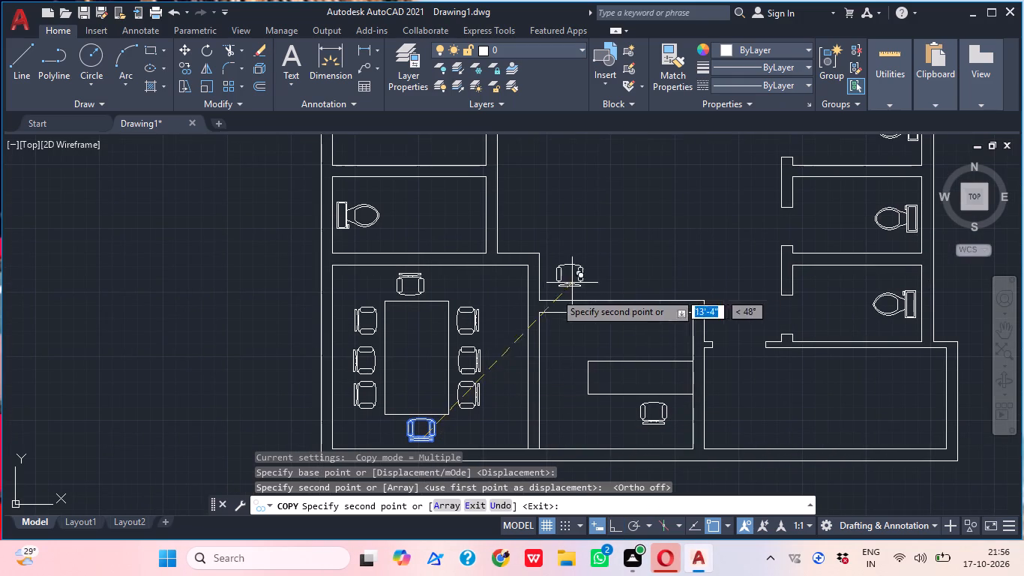
pyautogui.scroll(2, 612, 343)
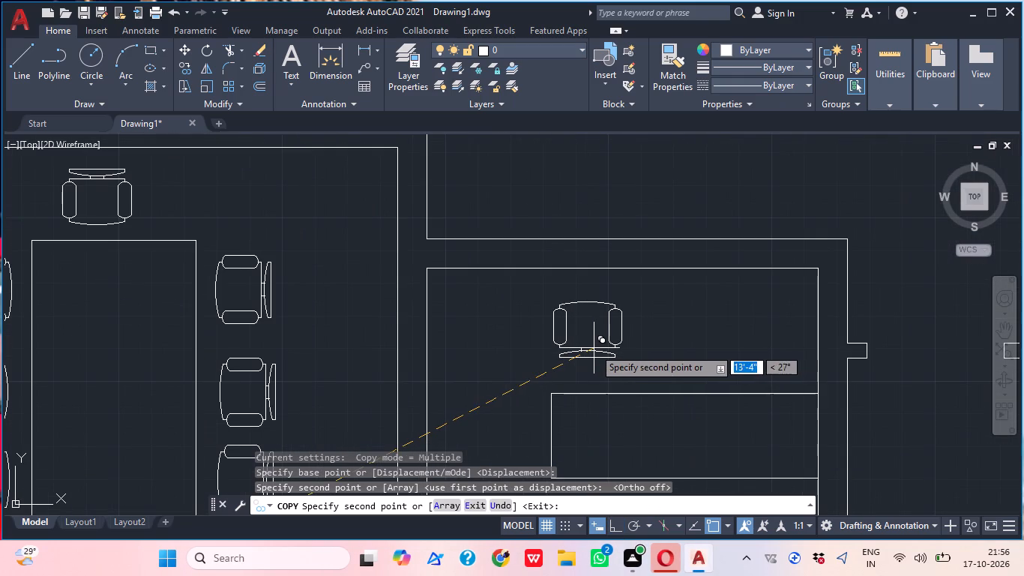
pyautogui.click(590, 358)
pyautogui.press('Escape')
# With ortho on, rotate the chair north of the new desk by 180° so it faces the desk.
pyautogui.moveTo(645, 361); pyautogui.dragTo(627, 363)
pyautogui.click(576, 349)
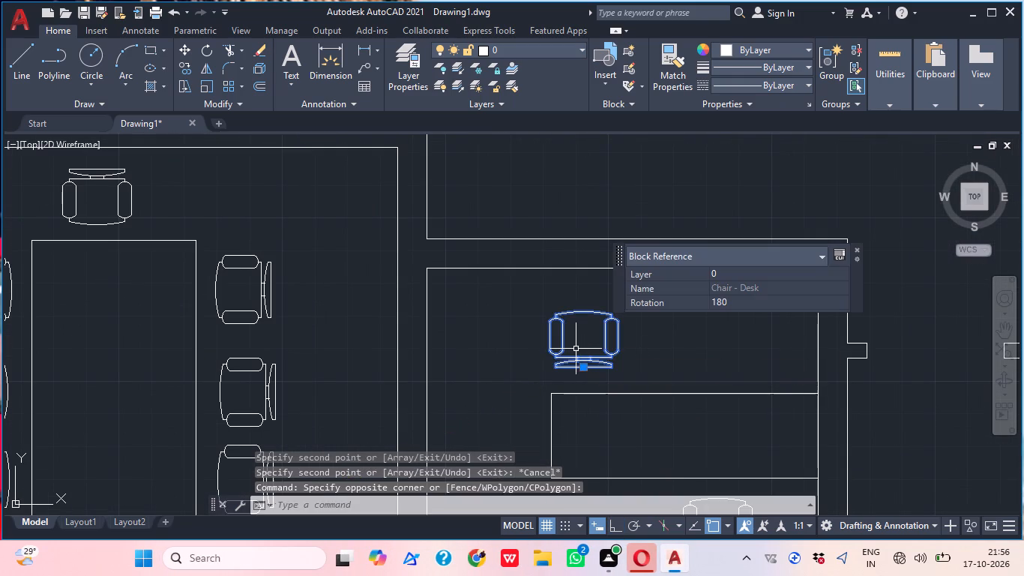
pyautogui.press('r')
pyautogui.write('O')
pyautogui.press('space')
pyautogui.click(579, 341)
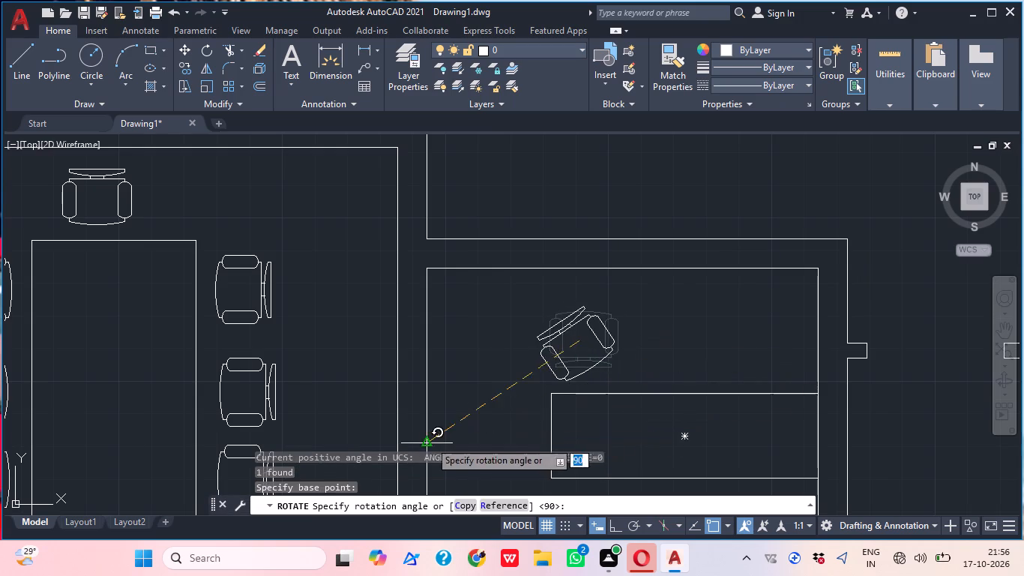
pyautogui.scroll(-1, 549, 348)
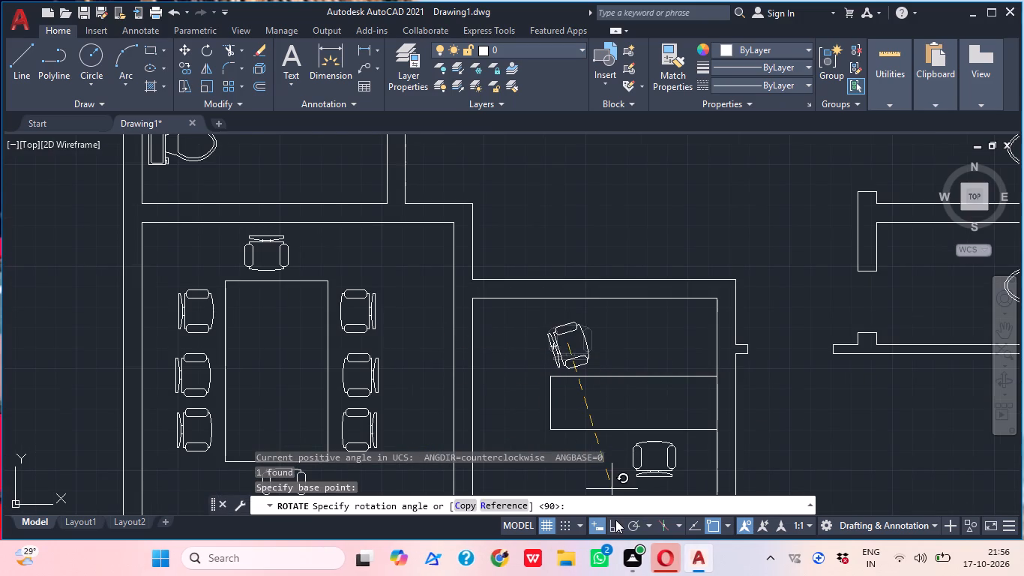
pyautogui.click(615, 520)
pyautogui.click(402, 346)
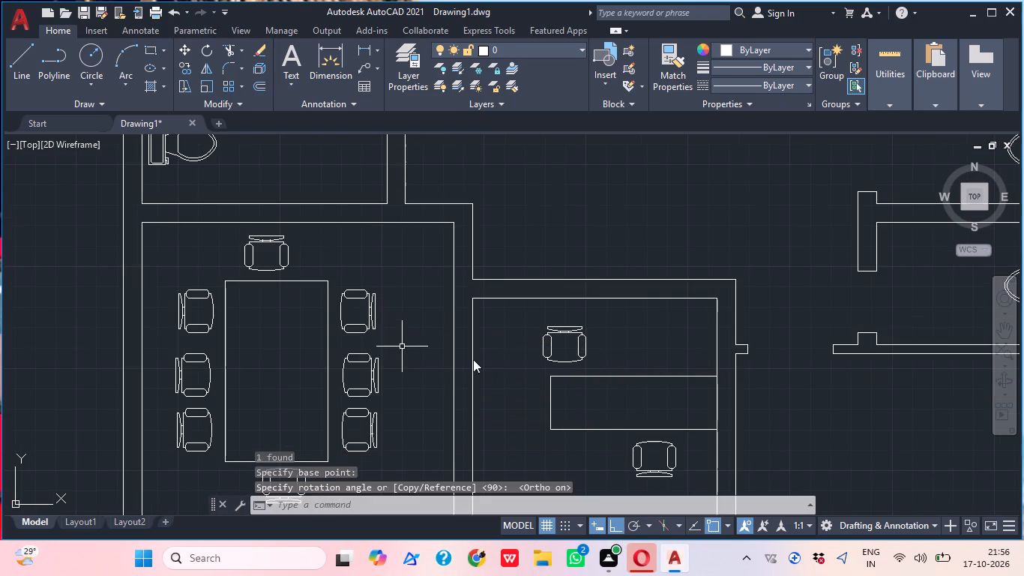
# Copy the chair north of the desk twice eastward, forming a row of three along the desk's north side.
pyautogui.click(589, 345)
pyautogui.click(543, 344)
pyautogui.write('COP')
pyautogui.press('space')
pyautogui.click(567, 343)
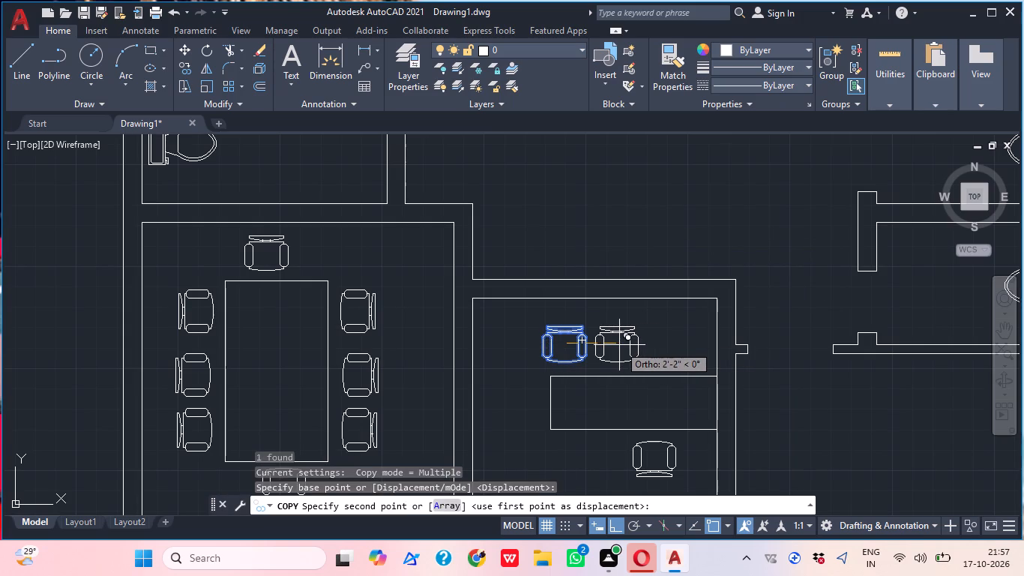
pyautogui.click(627, 340)
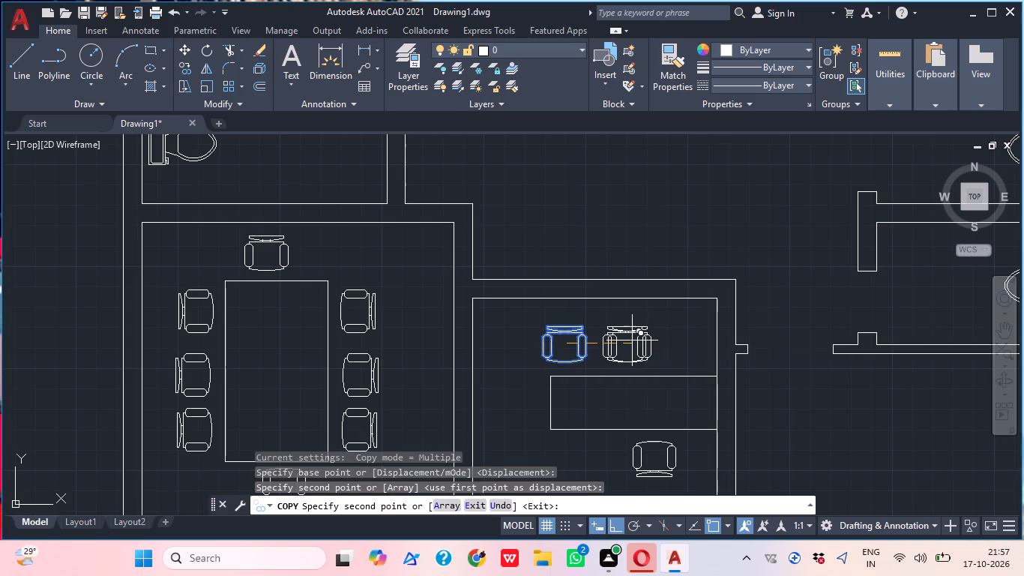
pyautogui.click(681, 337)
pyautogui.press('Escape')
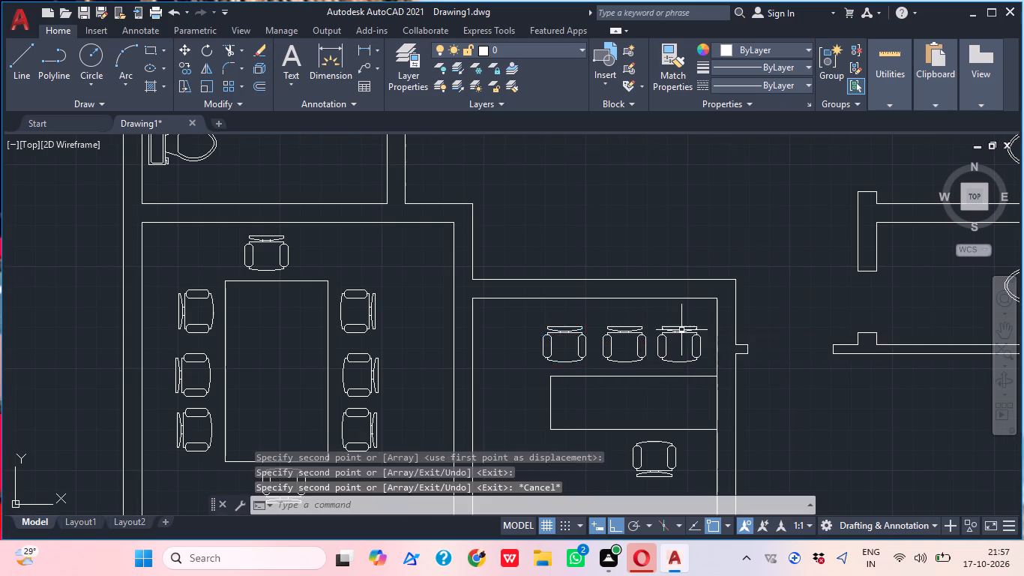
# In the central room, draw a U-shaped line outline open to the north, with angled southern corners and an east side about 9'-6" long.
pyautogui.scroll(-2, 680, 331)
pyautogui.moveTo(705, 352); pyautogui.dragTo(651, 354, button='middle')
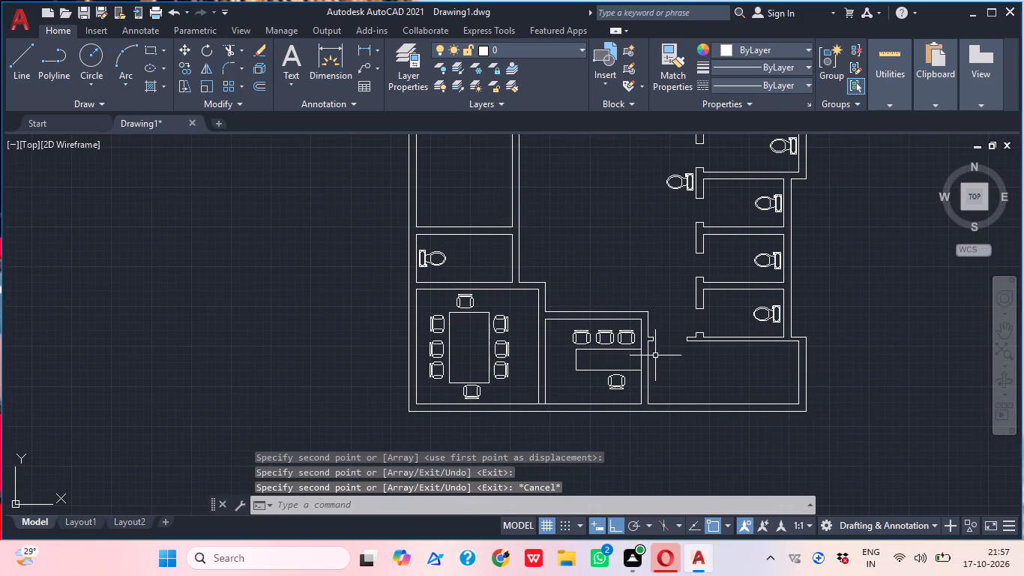
pyautogui.moveTo(655, 355); pyautogui.dragTo(652, 384, button='middle')
pyautogui.middleClick(640, 400)
pyautogui.scroll(-1, 640, 401)
pyautogui.moveTo(597, 335); pyautogui.dragTo(615, 378, button='middle')
pyautogui.scroll(1, 591, 347)
pyautogui.write('L')
pyautogui.press('space')
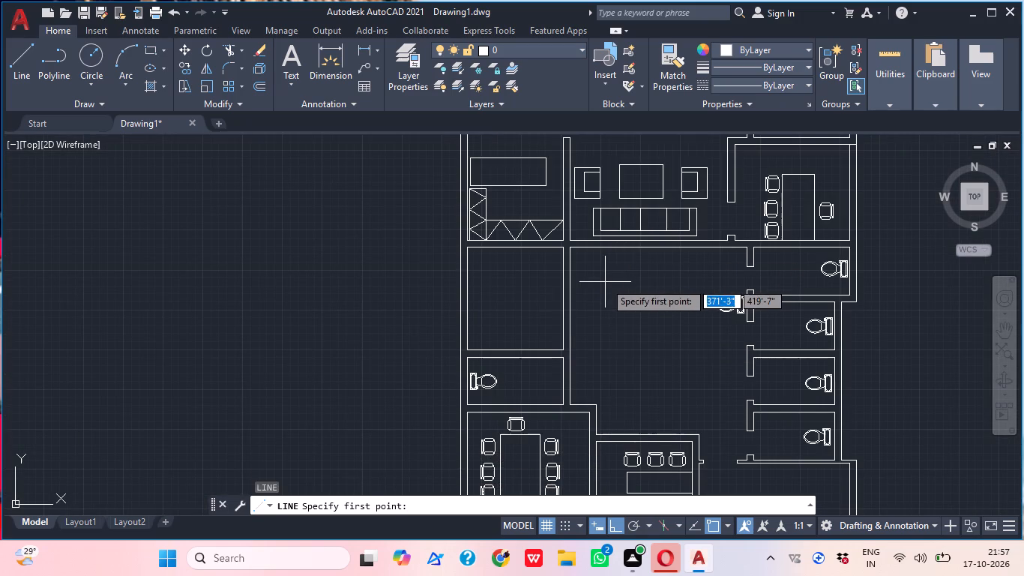
pyautogui.click(606, 282)
pyautogui.click(615, 379)
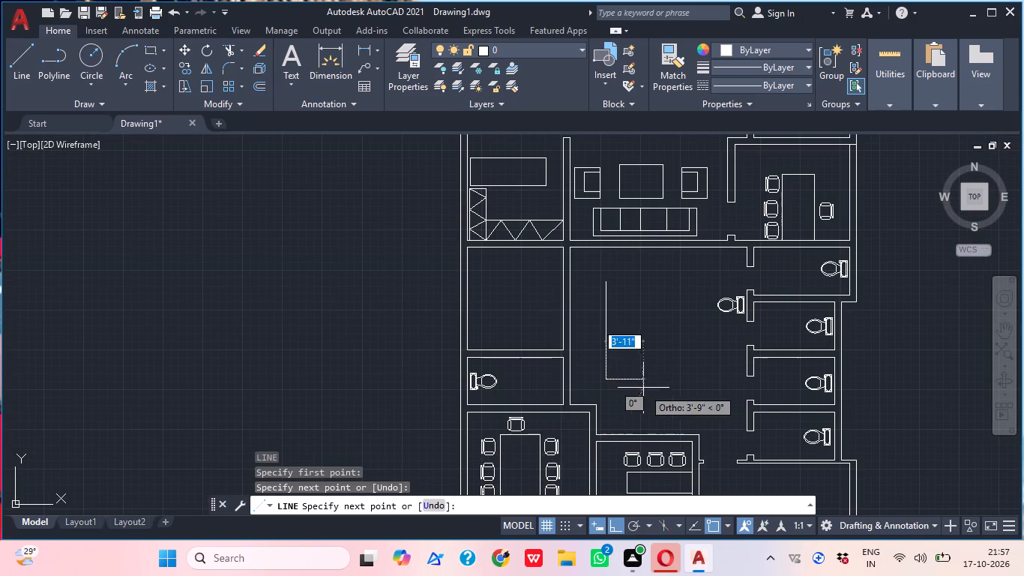
pyautogui.click(613, 517)
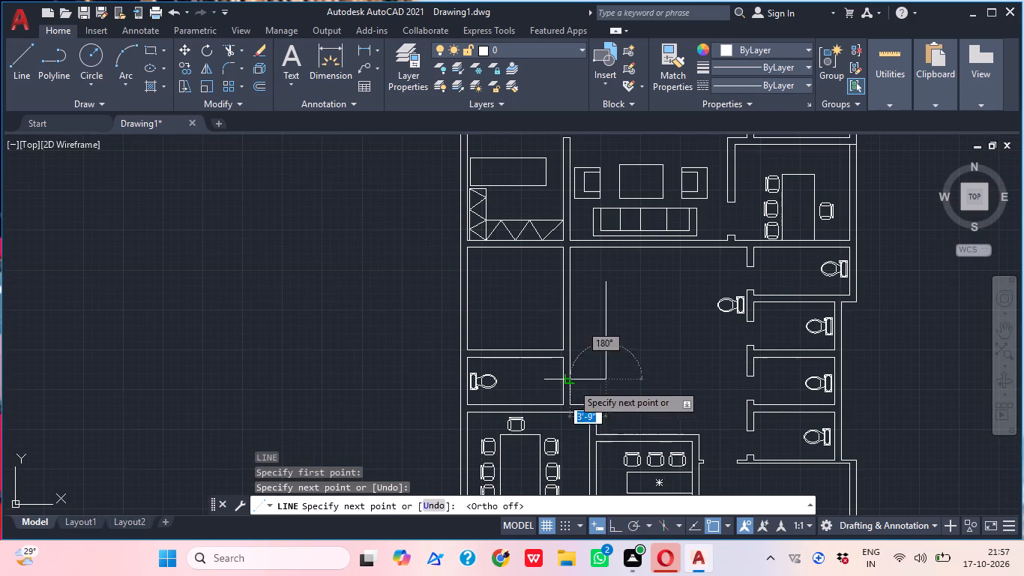
pyautogui.click(642, 397)
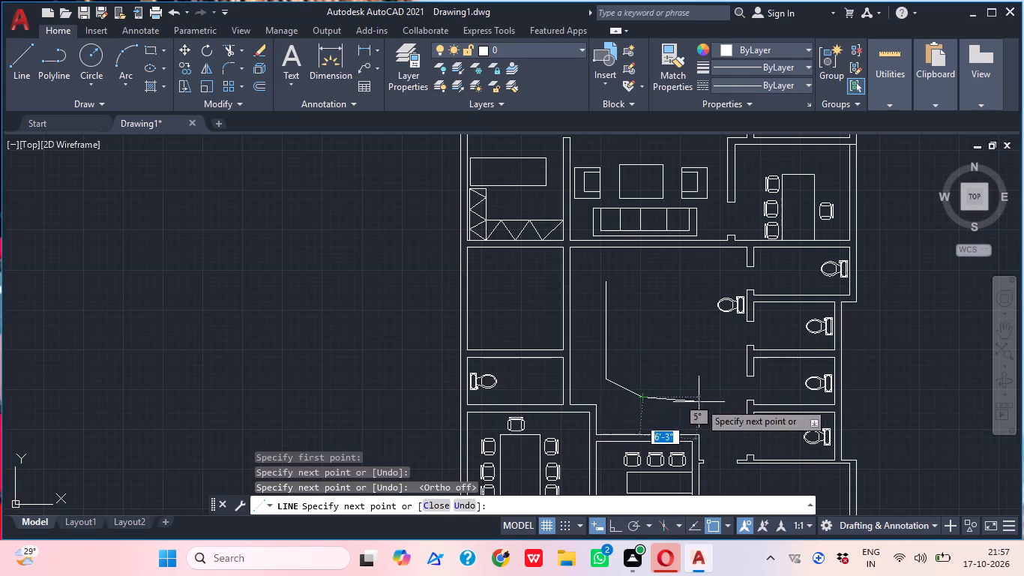
pyautogui.click(617, 520)
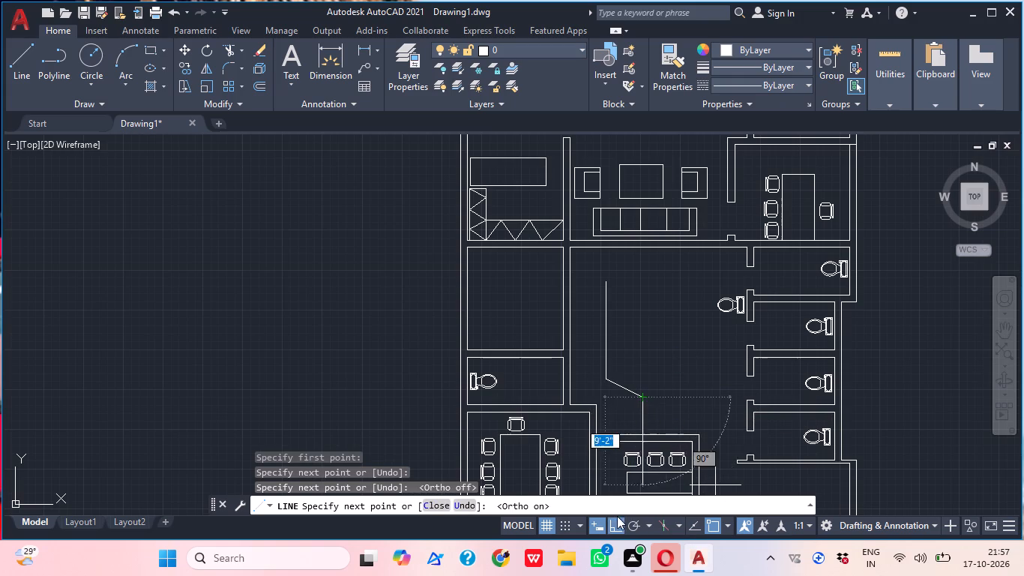
pyautogui.click(687, 402)
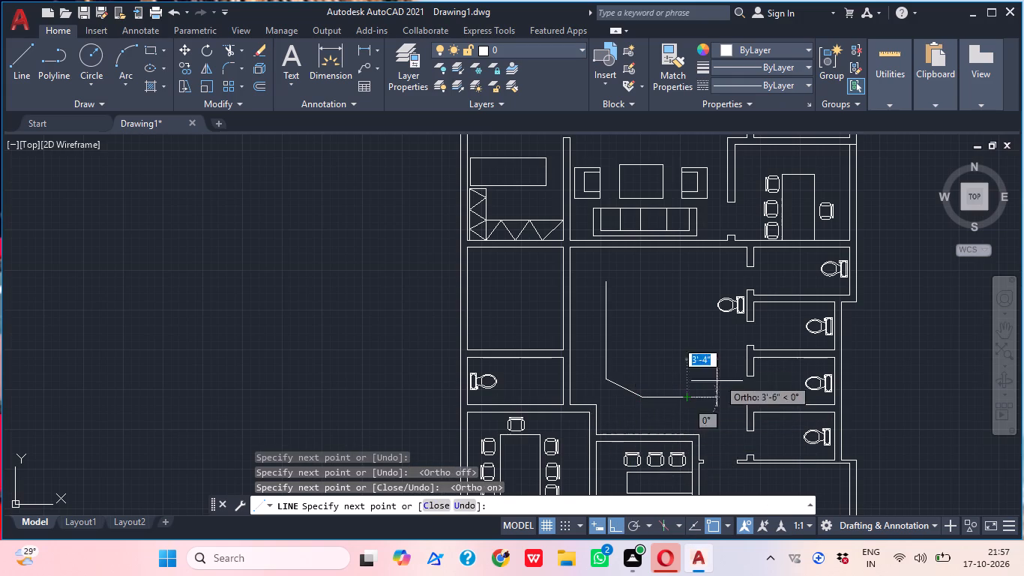
pyautogui.click(620, 524)
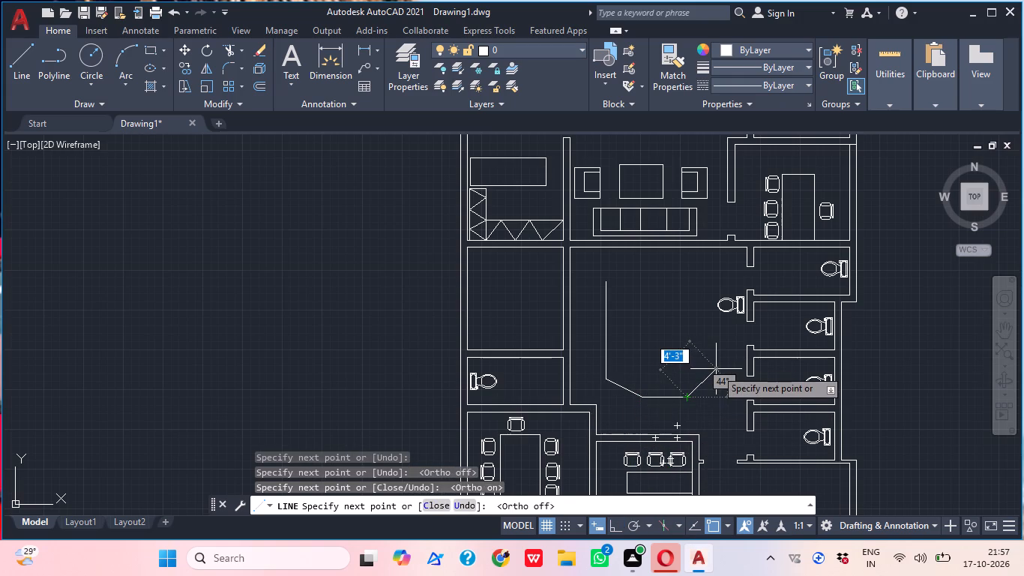
pyautogui.click(714, 370)
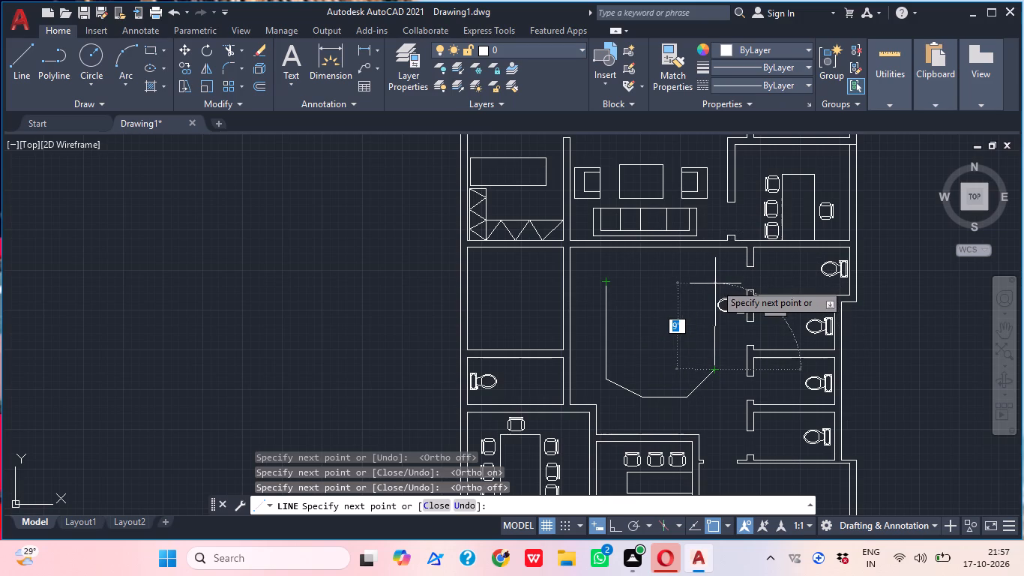
pyautogui.scroll(2, 698, 284)
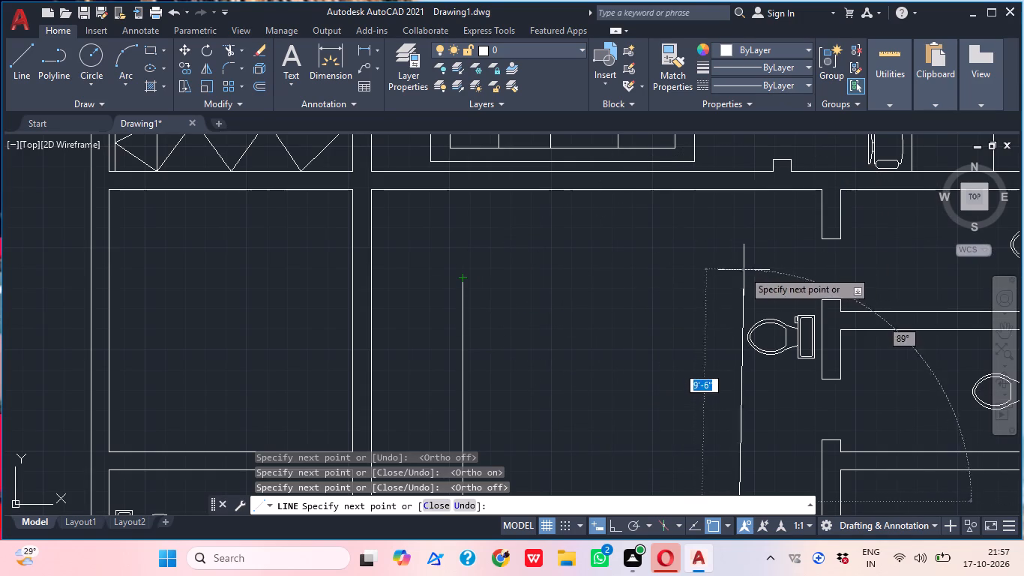
pyautogui.scroll(-1, 746, 269)
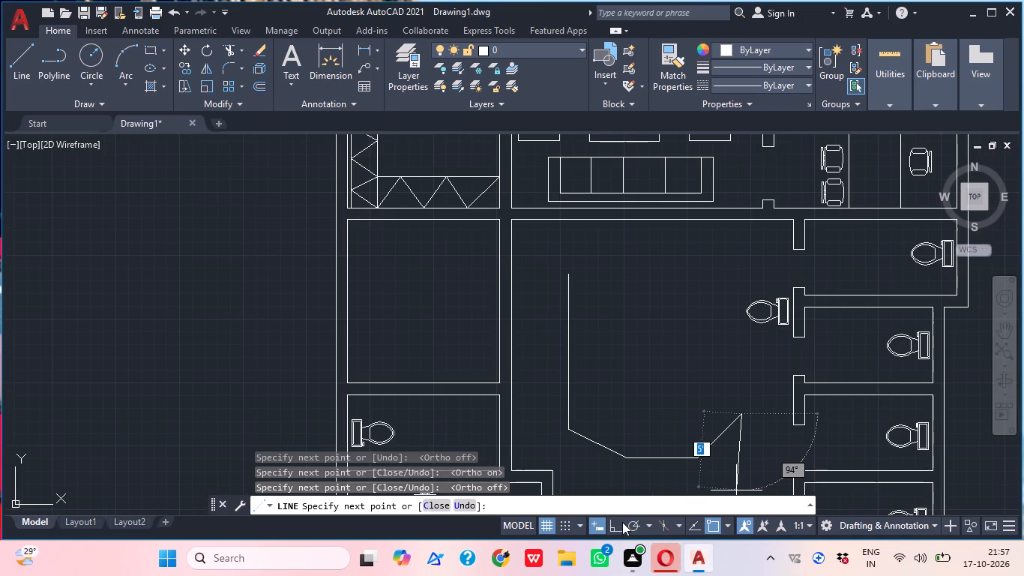
pyautogui.click(617, 523)
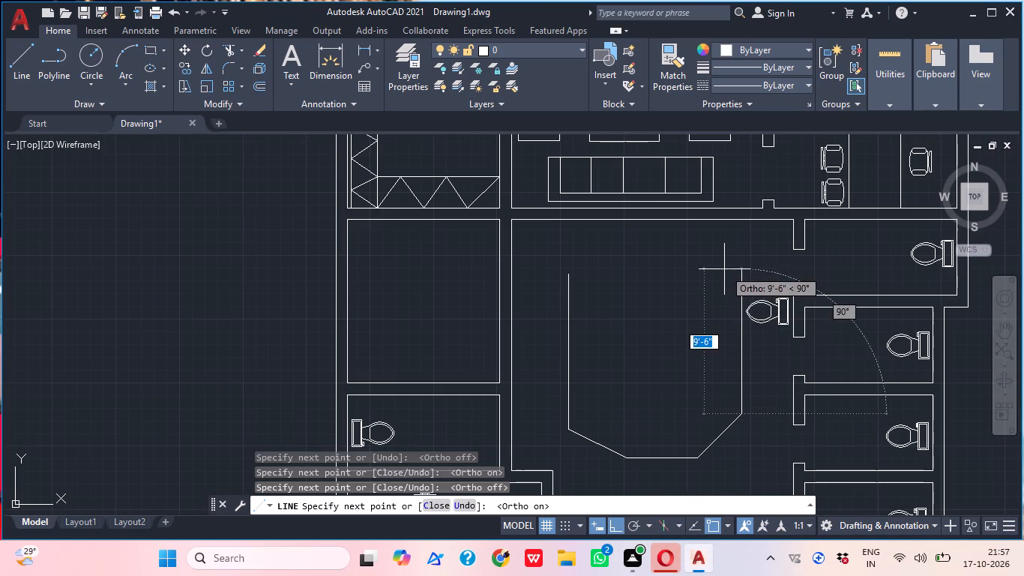
pyautogui.click(724, 269)
pyautogui.press('Escape')
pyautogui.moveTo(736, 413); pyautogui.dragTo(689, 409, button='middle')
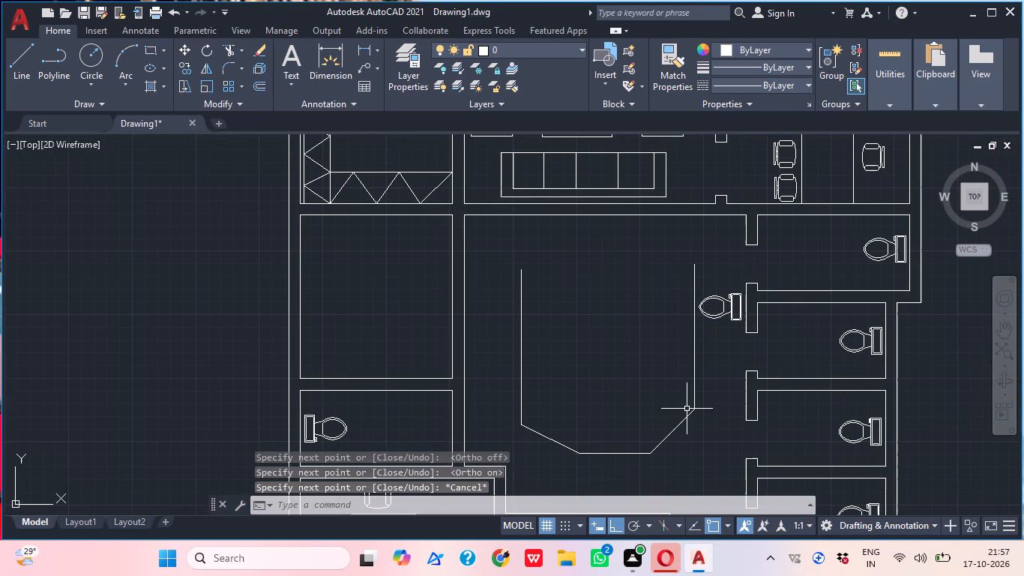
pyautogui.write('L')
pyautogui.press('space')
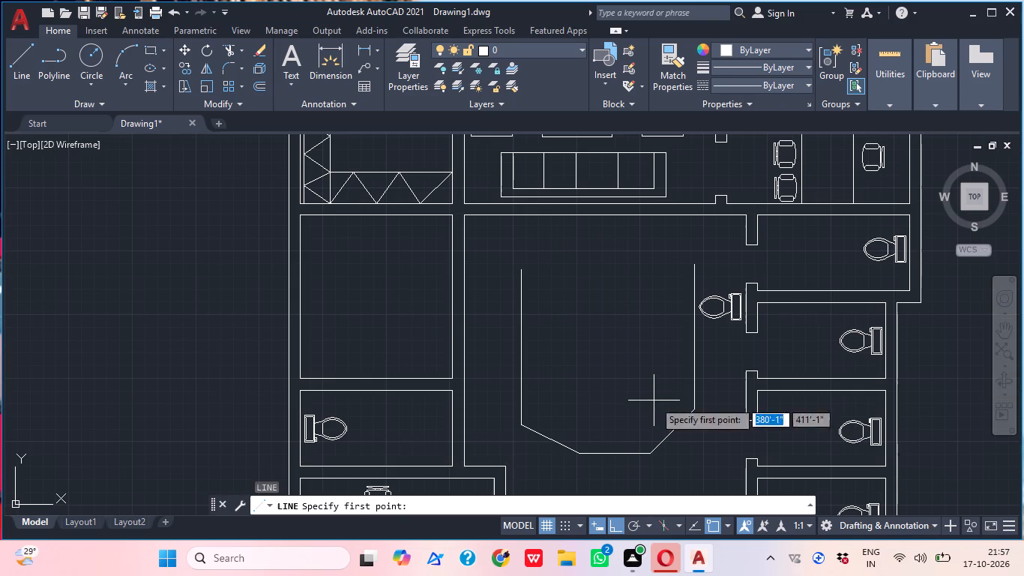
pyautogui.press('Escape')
# Delete the stray toilet in the central room, just west of the toilet stalls.
pyautogui.click(745, 324)
pyautogui.press('Escape')
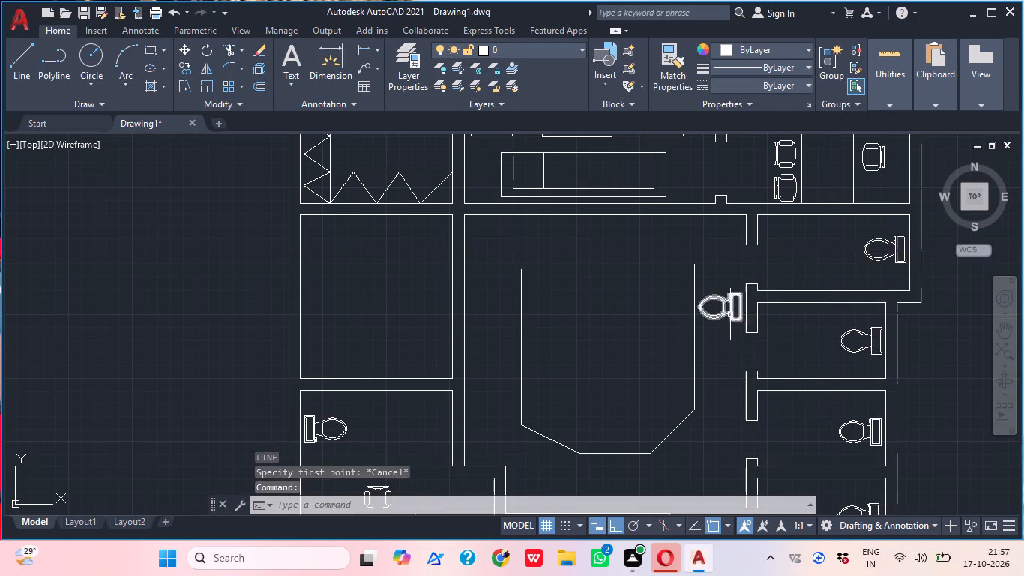
pyautogui.click(730, 319)
pyautogui.press('Delete')
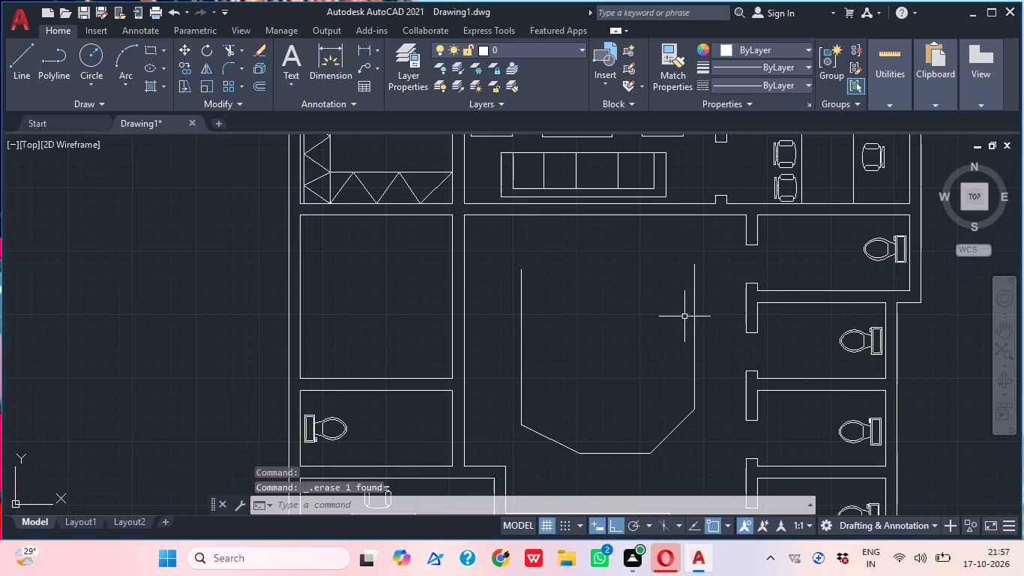
# Draw a smaller U-shaped line outline inside the first, open to the north, with angled southern corners and sides about 7'-4" long.
pyautogui.press('l')
pyautogui.press('space')
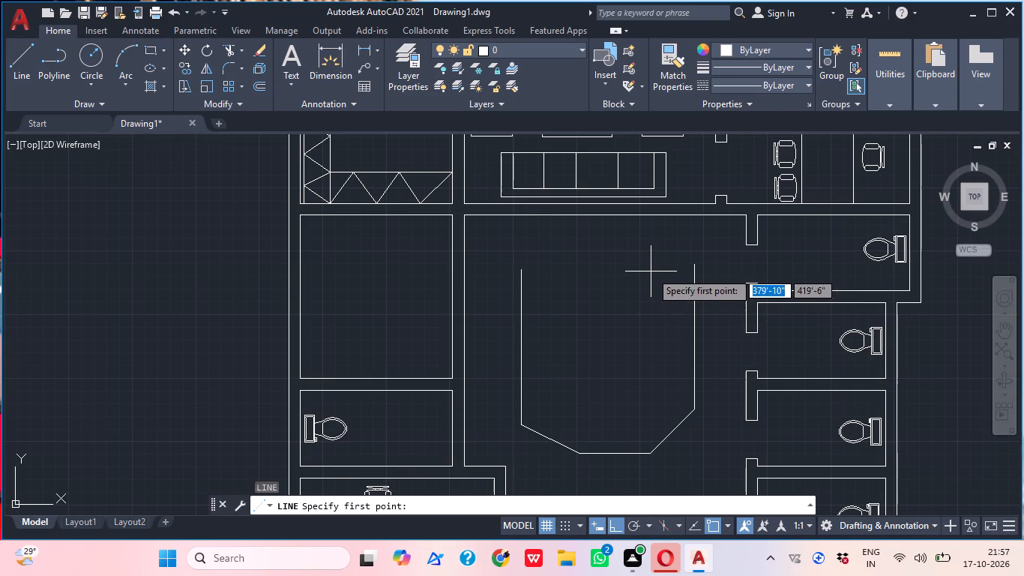
pyautogui.click(651, 271)
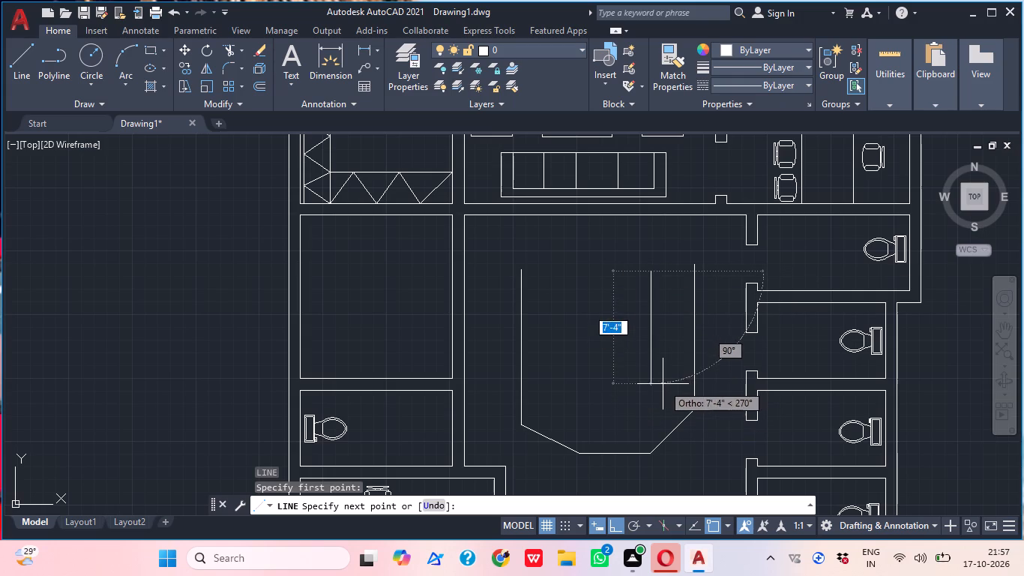
pyautogui.click(663, 384)
pyautogui.click(616, 523)
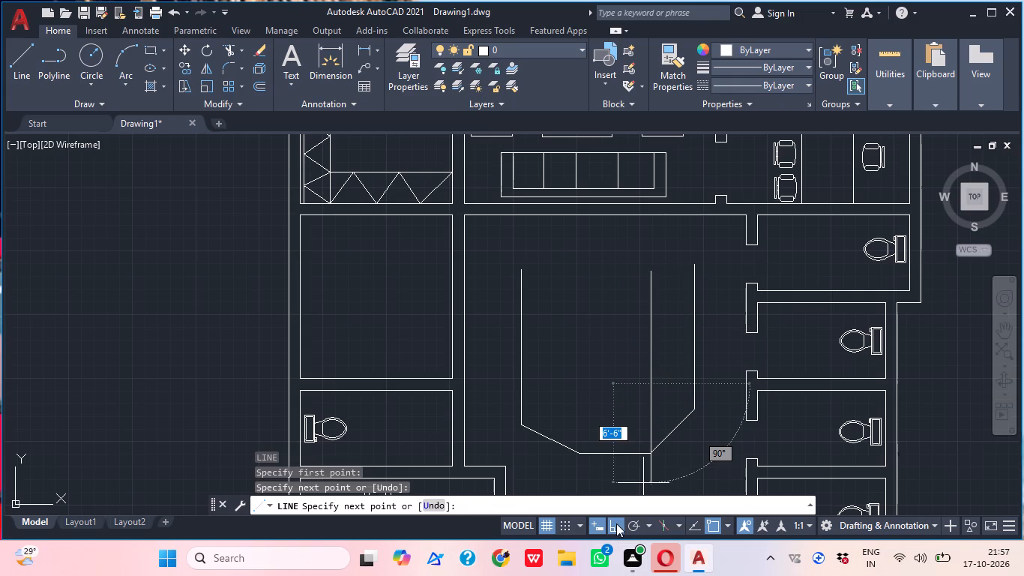
pyautogui.click(633, 414)
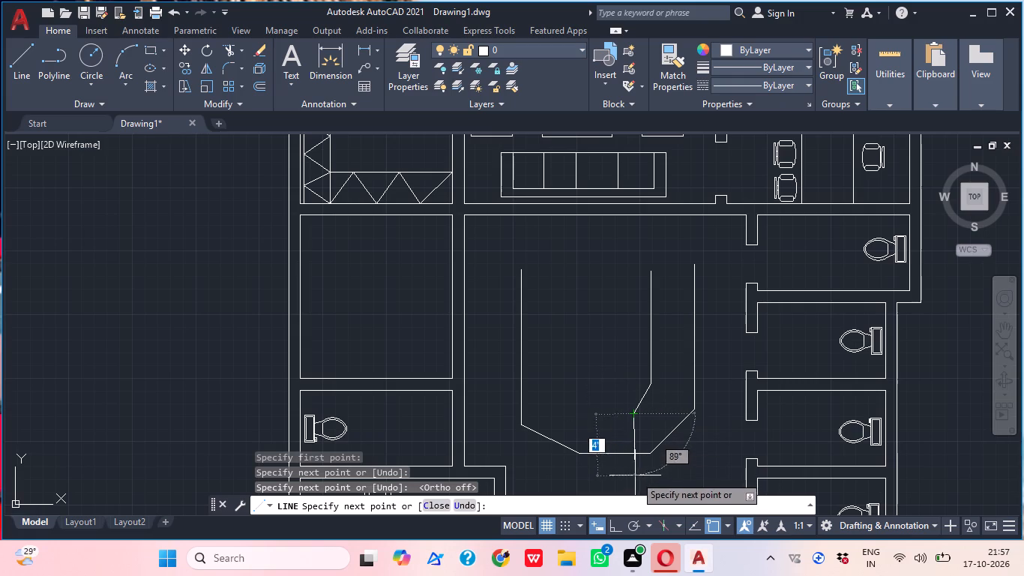
pyautogui.click(616, 522)
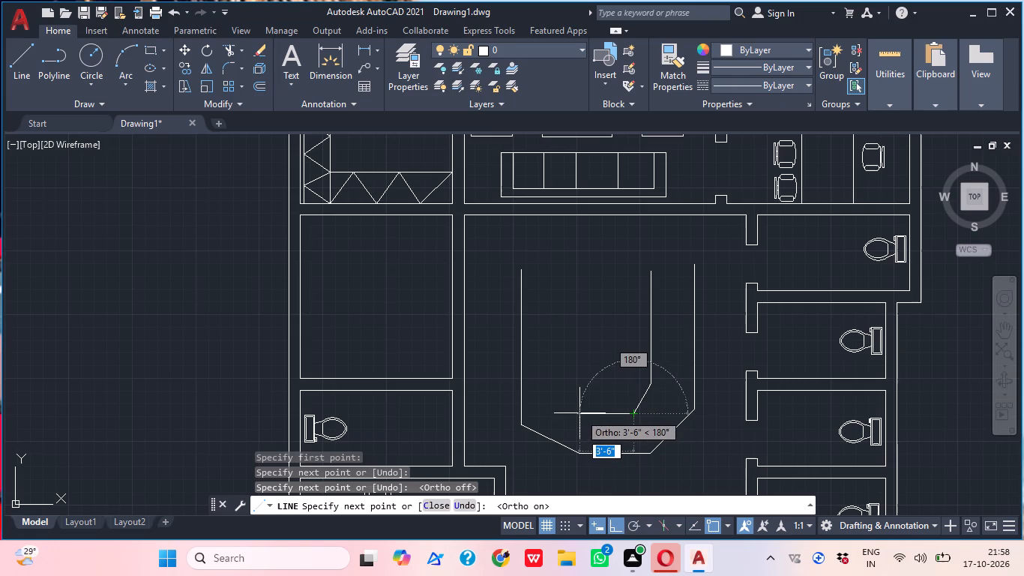
pyautogui.click(584, 418)
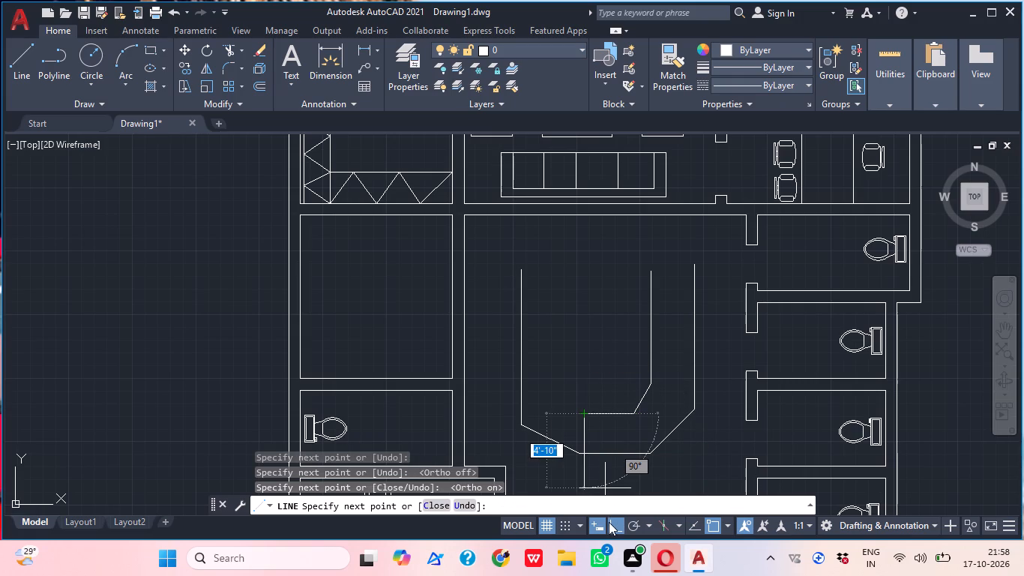
pyautogui.click(609, 522)
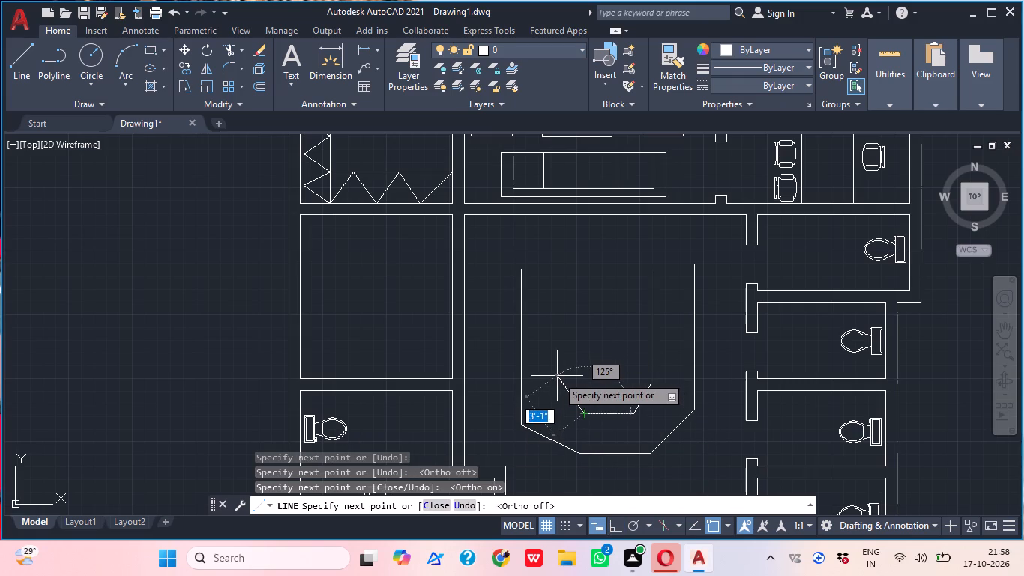
pyautogui.click(558, 381)
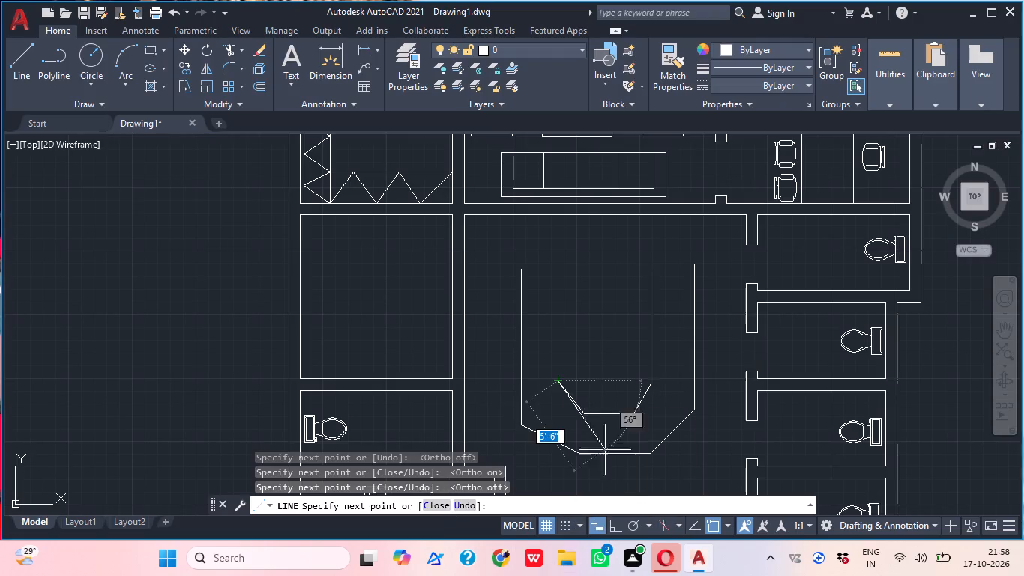
pyautogui.click(613, 528)
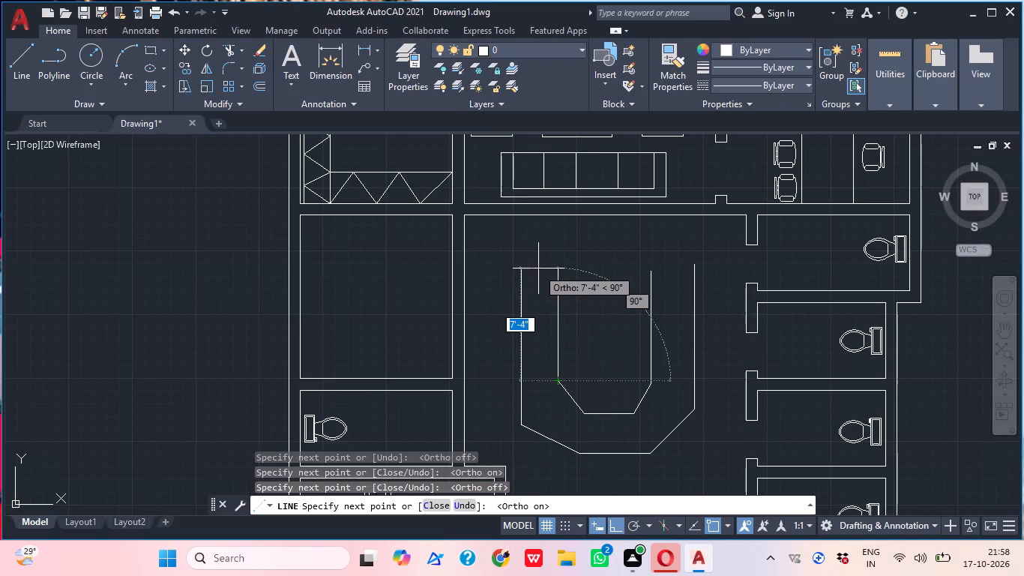
pyautogui.click(540, 271)
pyautogui.press('Escape')
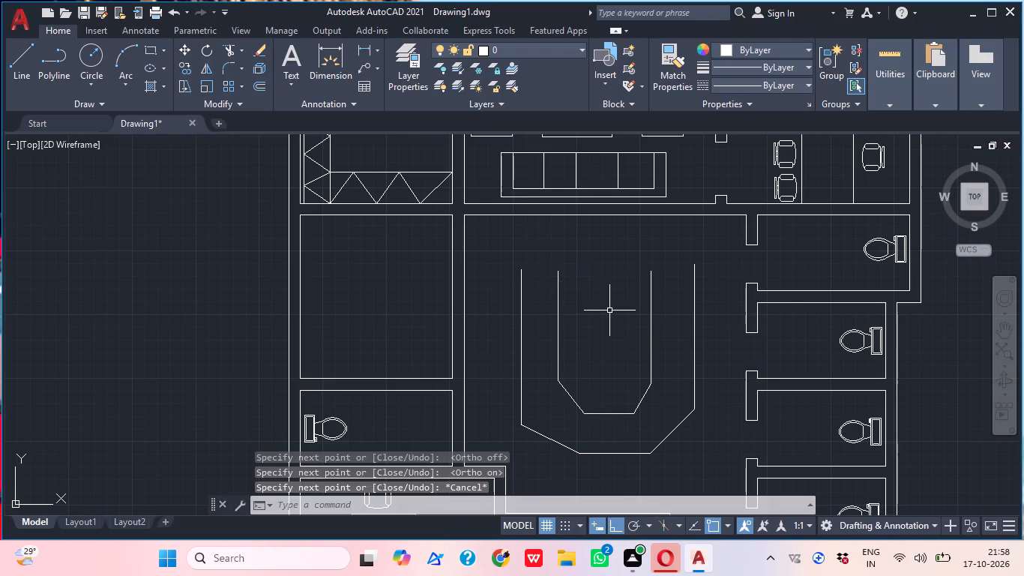
pyautogui.scroll(-1, 612, 312)
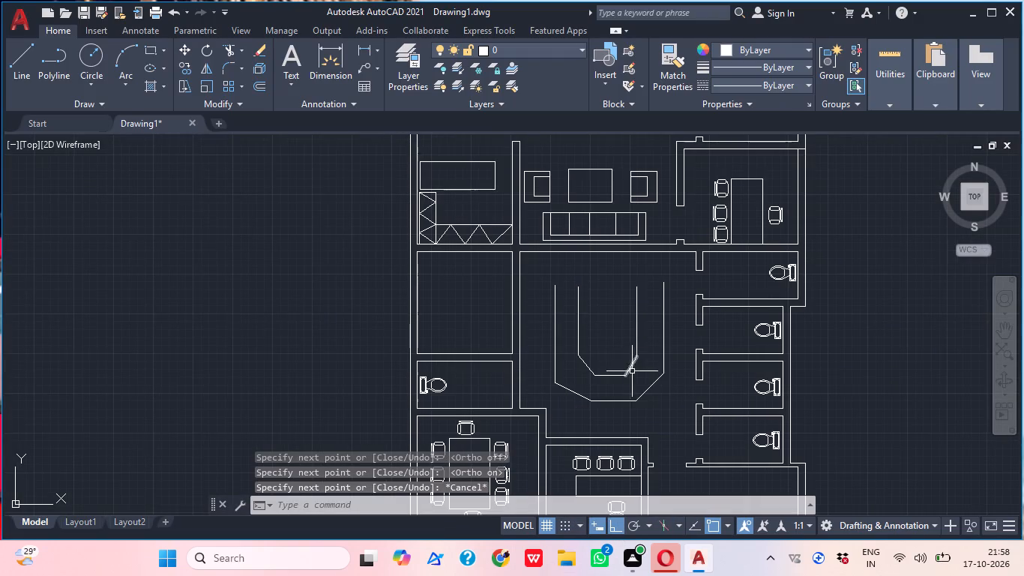
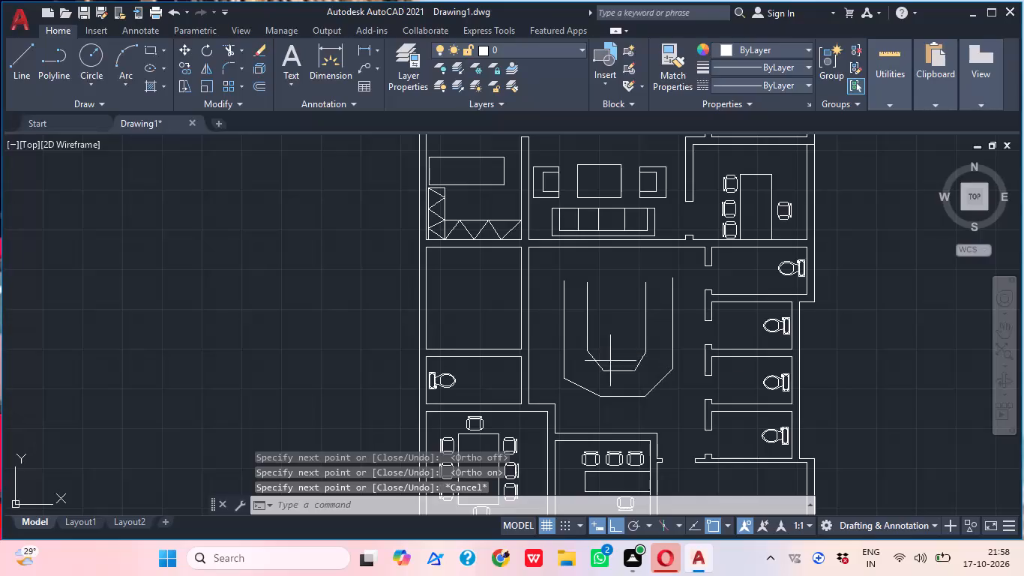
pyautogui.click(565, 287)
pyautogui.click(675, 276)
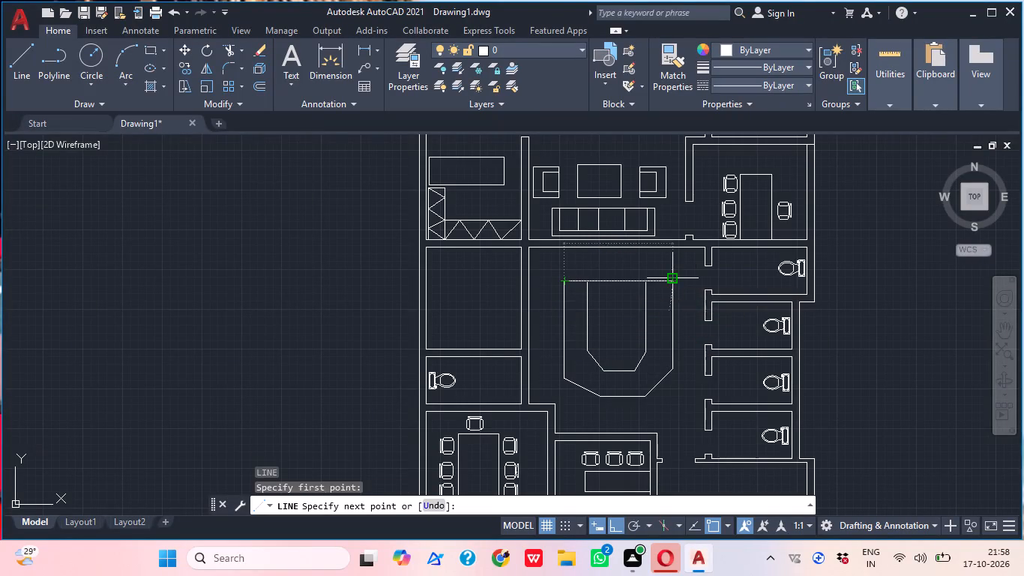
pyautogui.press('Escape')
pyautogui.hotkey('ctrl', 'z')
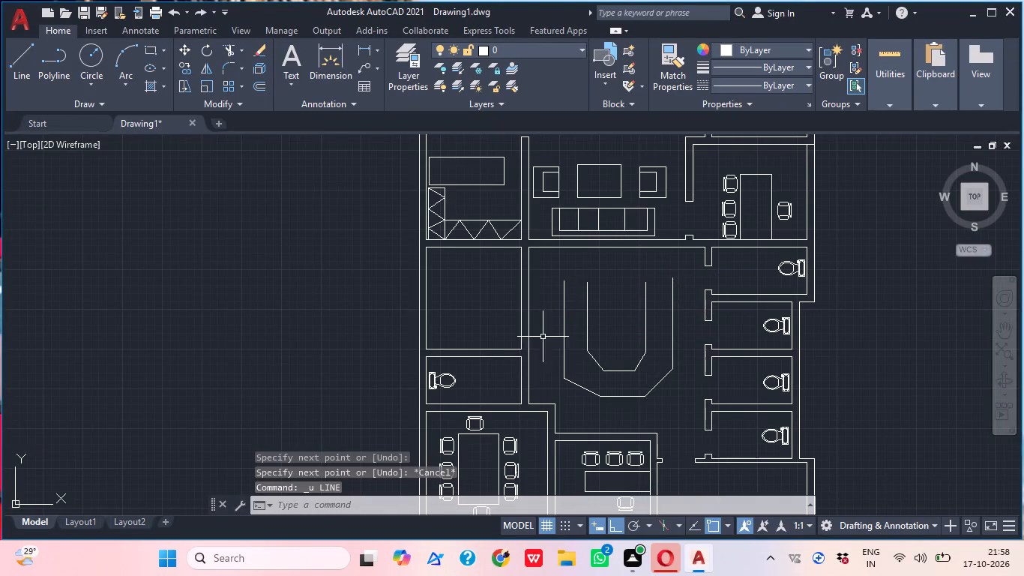
# Draw a horizontal line across the open north ends of both U-shaped outlines, from the outer west side to just past the outer east side.
pyautogui.press('l')
pyautogui.press('space')
pyautogui.scroll(2, 568, 295)
pyautogui.click(558, 271)
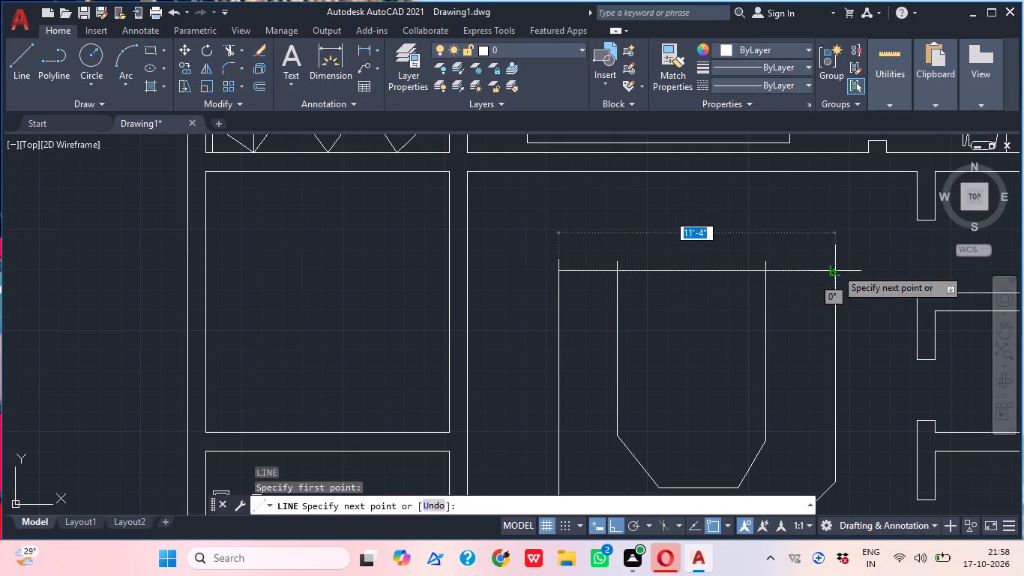
pyautogui.click(857, 268)
pyautogui.press('Escape')
# Trim the four side lines of both U-shaped outlines where they project north of the new horizontal line.
pyautogui.write('TR')
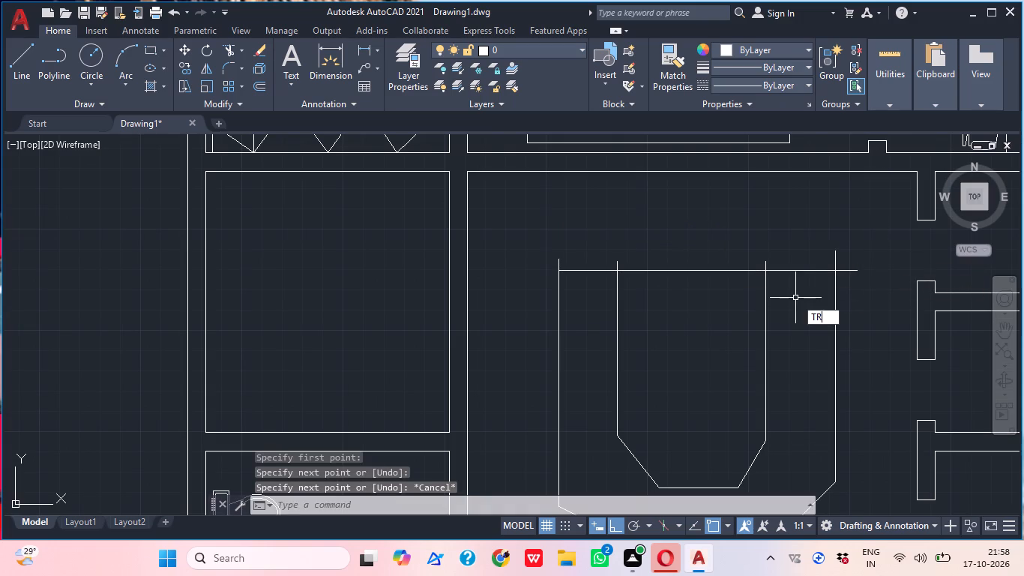
pyautogui.press('space')
pyautogui.scroll(2, 531, 267)
pyautogui.click(546, 262)
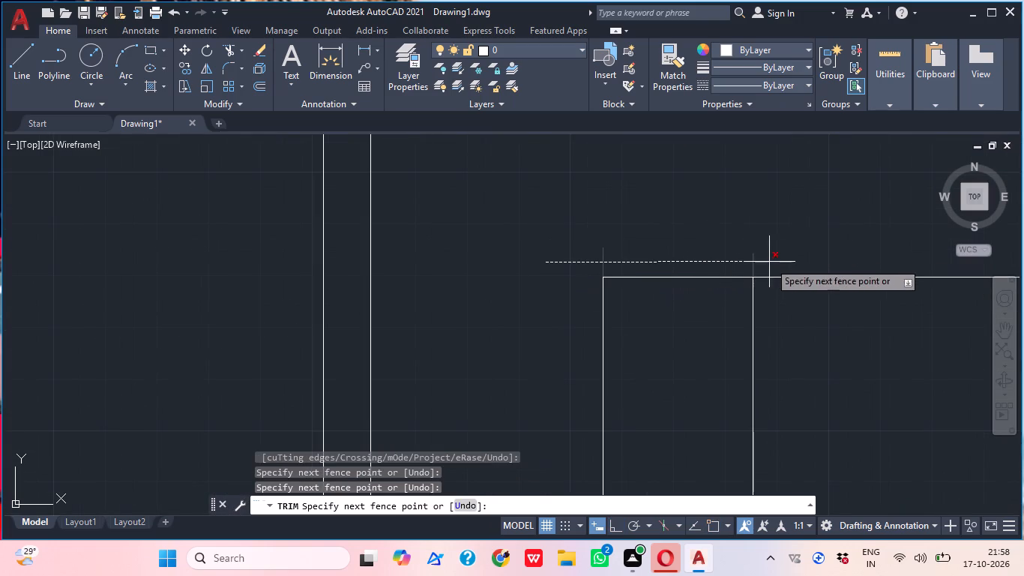
pyautogui.click(769, 262)
pyautogui.scroll(-2, 765, 273)
pyautogui.moveTo(760, 274); pyautogui.dragTo(195, 361, button='middle')
pyautogui.scroll(2, 321, 361)
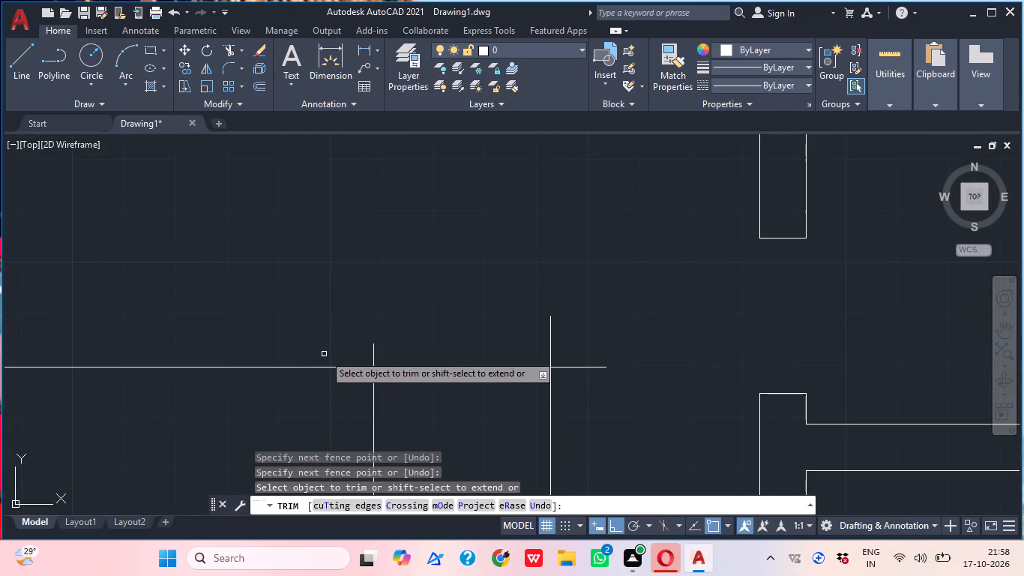
pyautogui.click(324, 354)
pyautogui.click(645, 320)
# Trim the horizontal line between the inner outline's sides and past the outer east side, leaving only the caps closing the two arms.
pyautogui.moveTo(669, 293); pyautogui.dragTo(708, 253, button='middle')
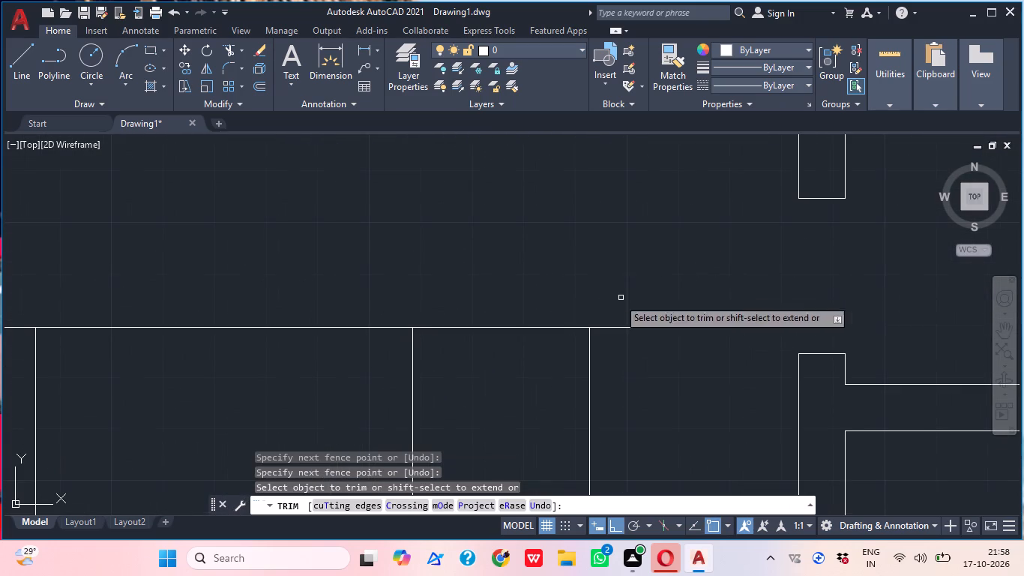
pyautogui.click(348, 364)
pyautogui.click(313, 318)
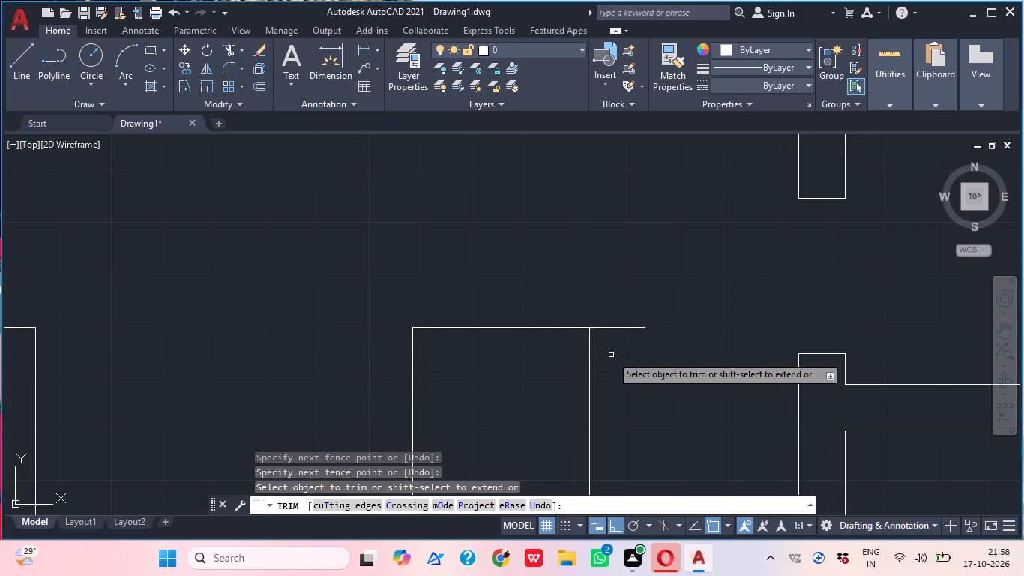
pyautogui.click(611, 355)
pyautogui.click(618, 310)
pyautogui.press('Escape')
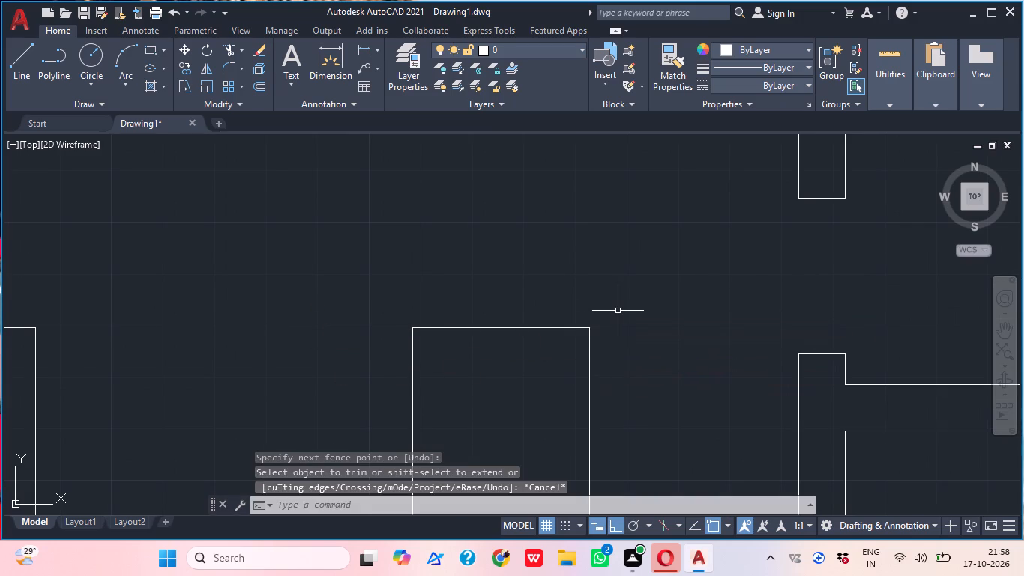
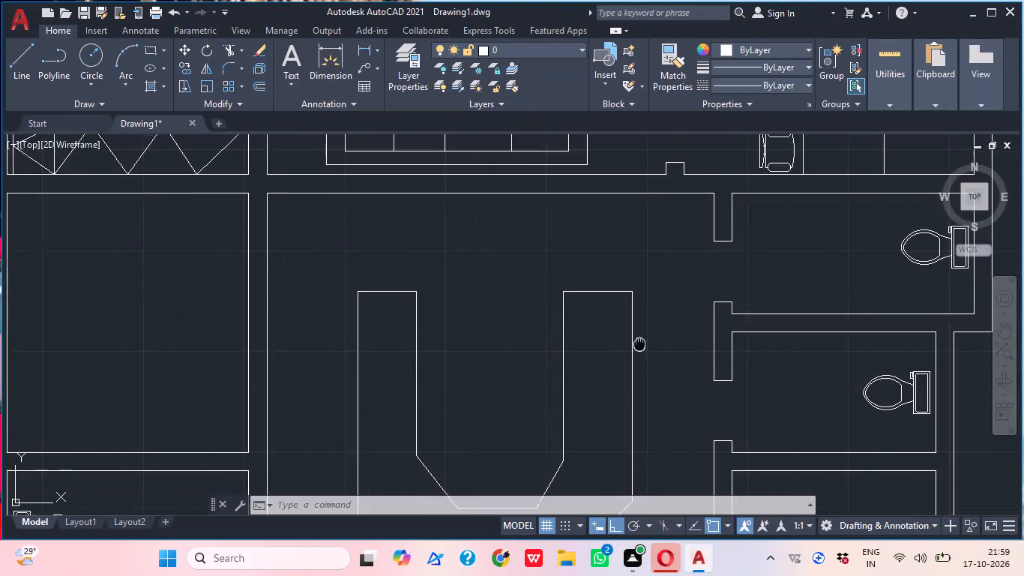
# Copy a desk chair from the northeast office to three spots inside the U-shaped counter, along its east arm.
pyautogui.moveTo(589, 325); pyautogui.dragTo(624, 291, button='middle')
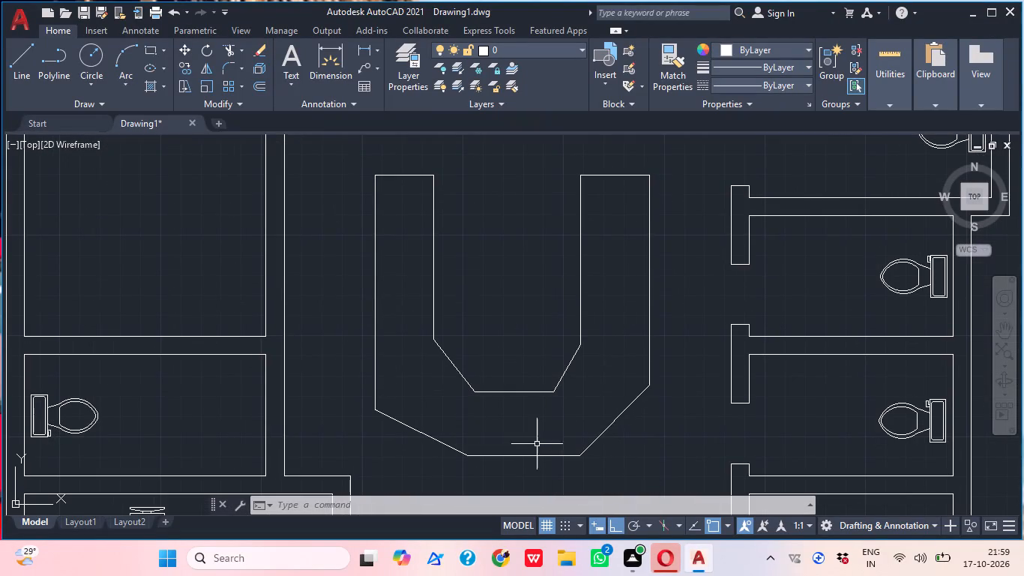
pyautogui.moveTo(534, 408); pyautogui.dragTo(510, 313, button='middle')
pyautogui.scroll(-1, 510, 313)
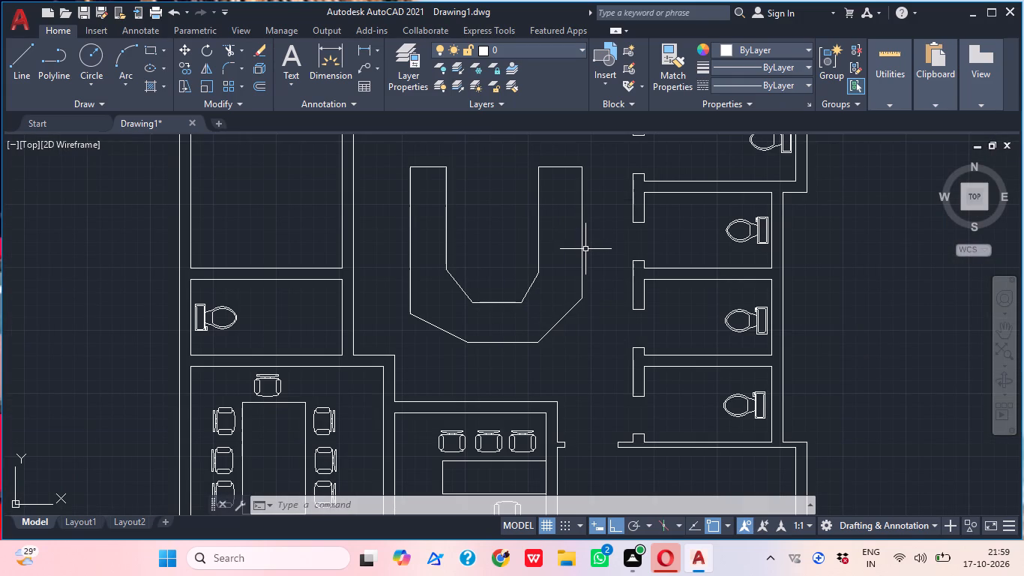
pyautogui.scroll(-1, 595, 247)
pyautogui.moveTo(622, 271); pyautogui.dragTo(662, 315, button='middle')
pyautogui.scroll(1, 657, 261)
pyautogui.moveTo(649, 284); pyautogui.dragTo(635, 325, button='middle')
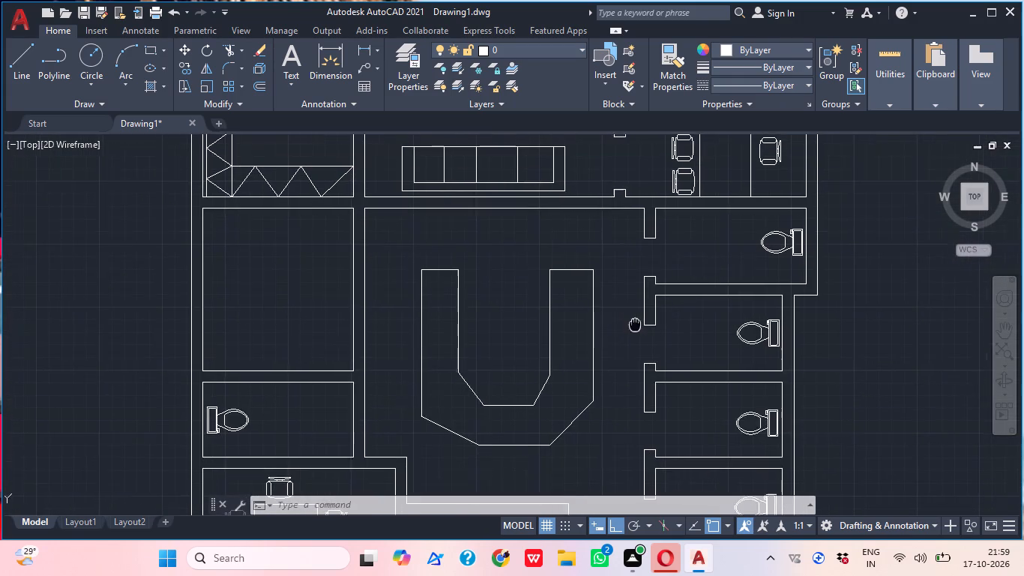
pyautogui.moveTo(635, 325); pyautogui.dragTo(634, 324, button='middle')
pyautogui.moveTo(694, 279); pyautogui.dragTo(694, 333, button='middle')
pyautogui.scroll(1, 685, 183)
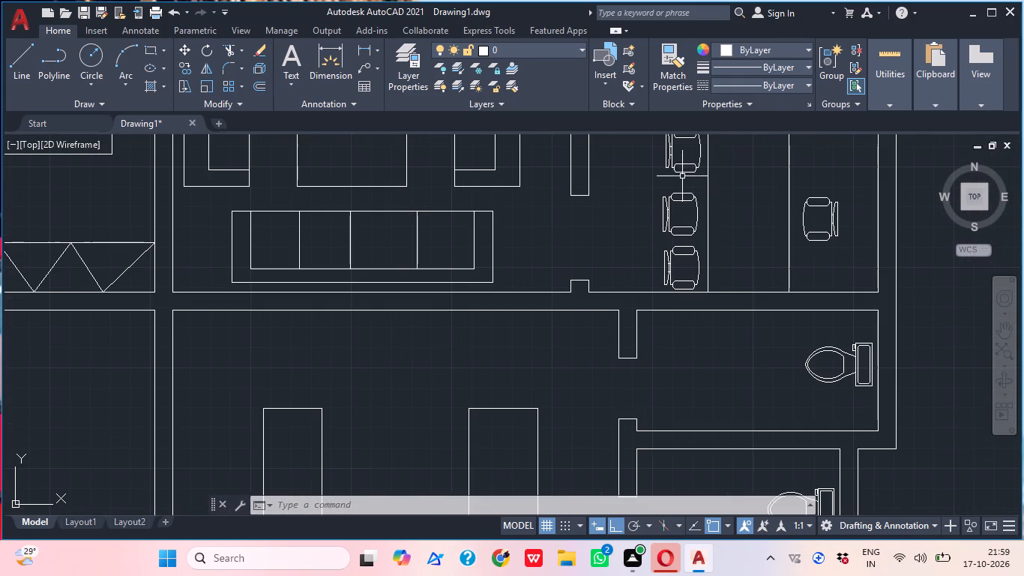
pyautogui.click(682, 174)
pyautogui.press('c')
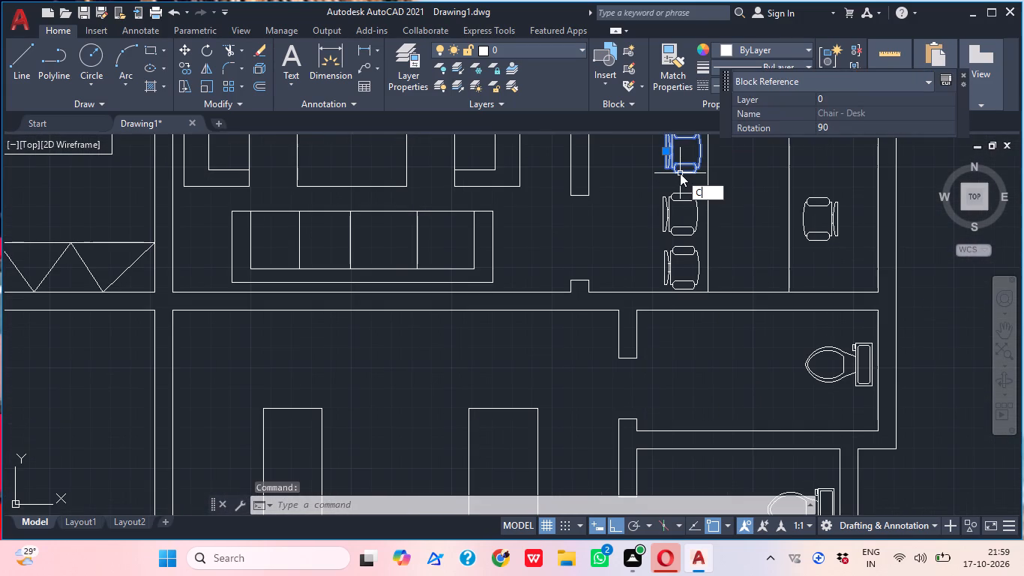
pyautogui.write('OP')
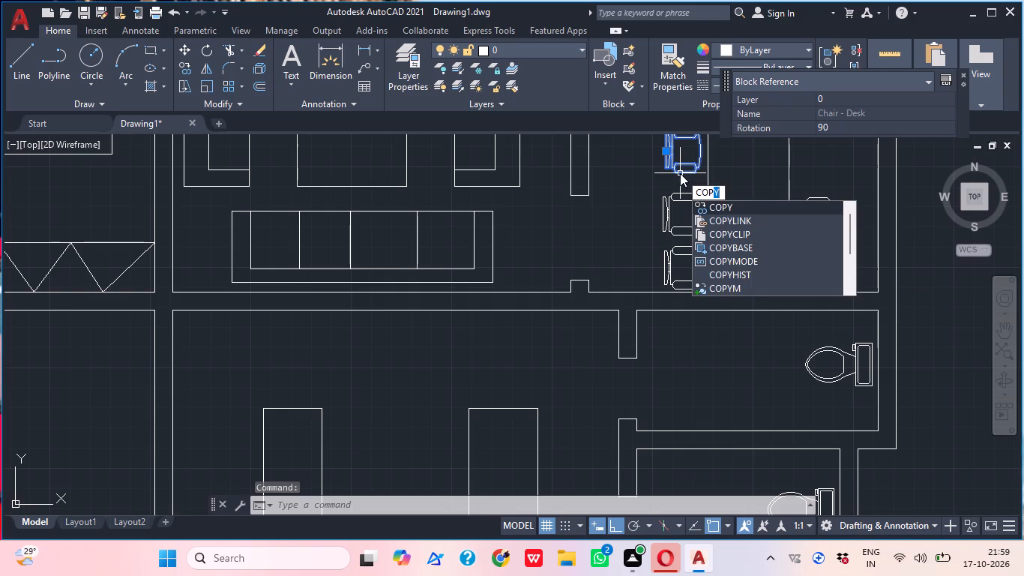
pyautogui.press('space')
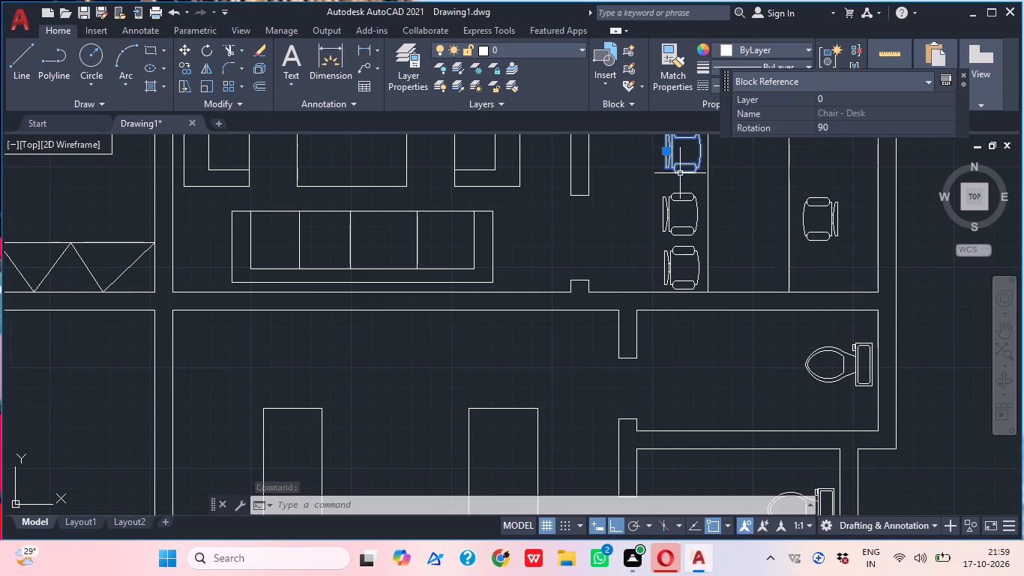
pyautogui.click(675, 164)
pyautogui.moveTo(599, 296); pyautogui.dragTo(645, 182, button='middle')
pyautogui.moveTo(648, 232); pyautogui.dragTo(672, 176, button='middle')
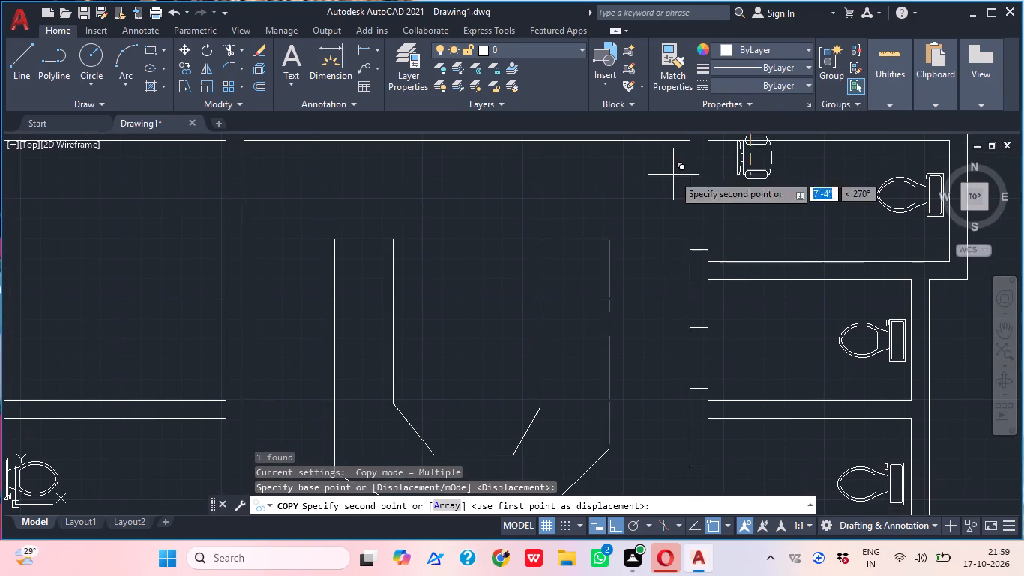
pyautogui.click(611, 526)
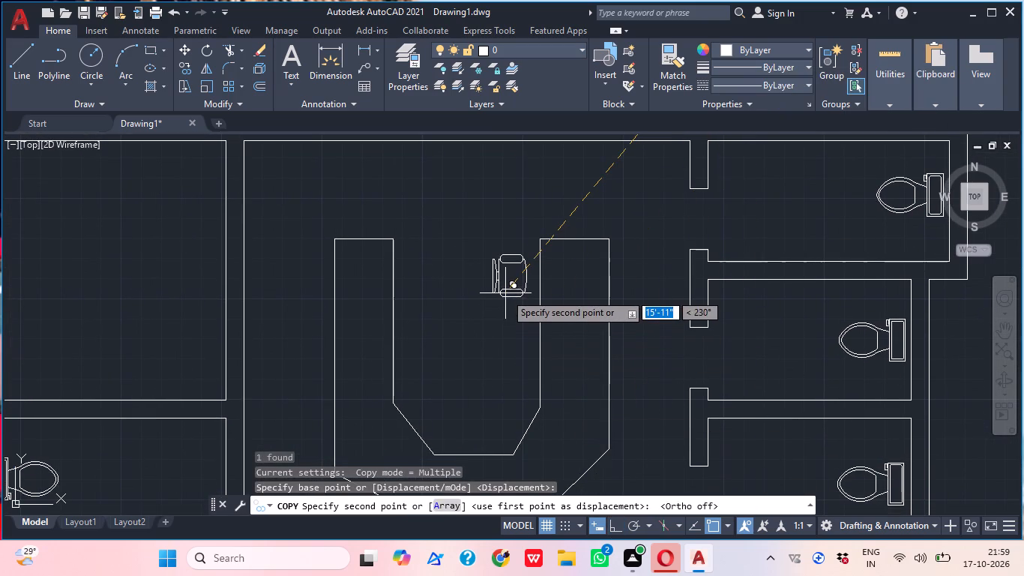
pyautogui.click(505, 293)
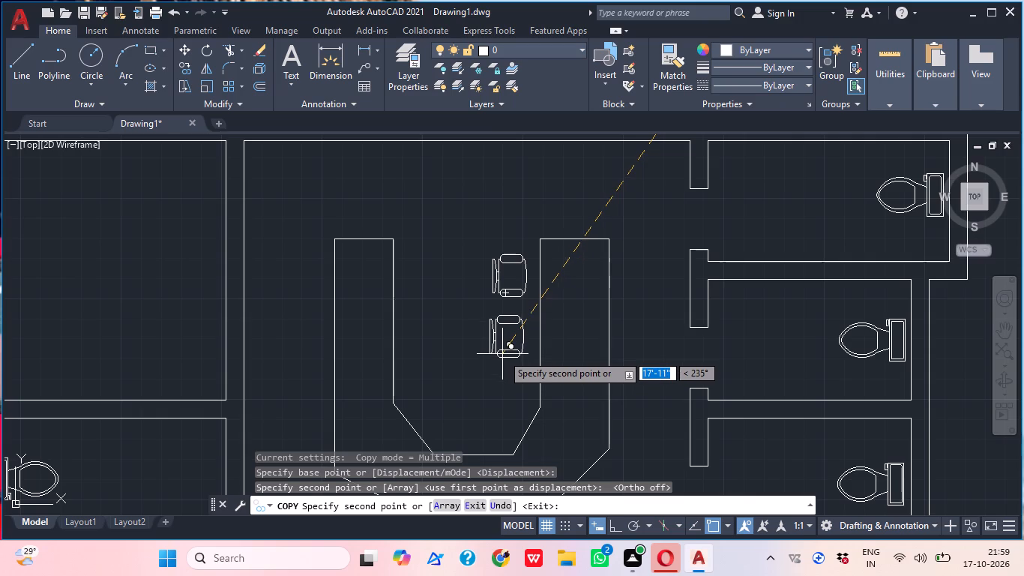
pyautogui.click(504, 365)
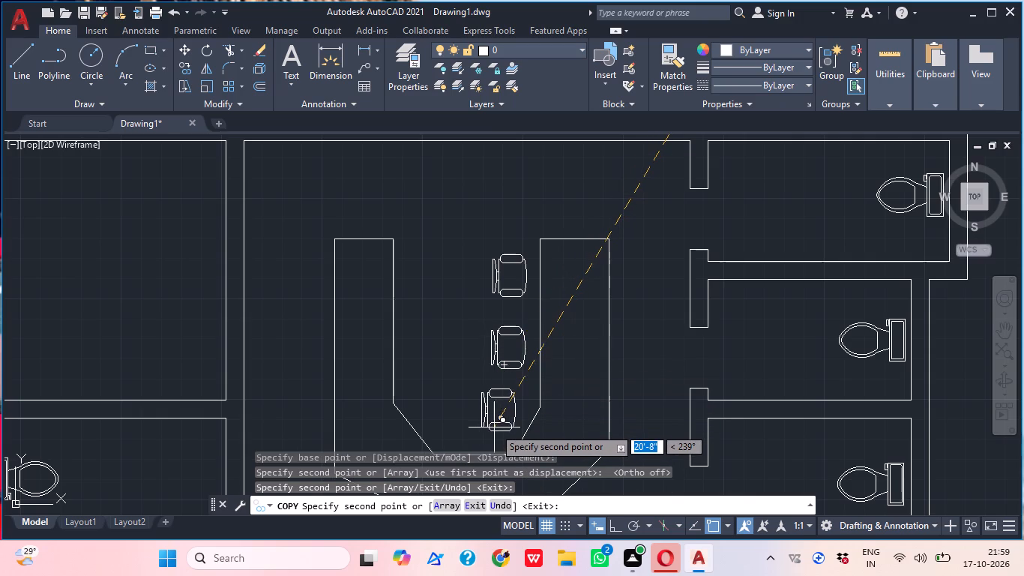
pyautogui.click(496, 430)
pyautogui.moveTo(540, 412); pyautogui.dragTo(642, 343, button='middle')
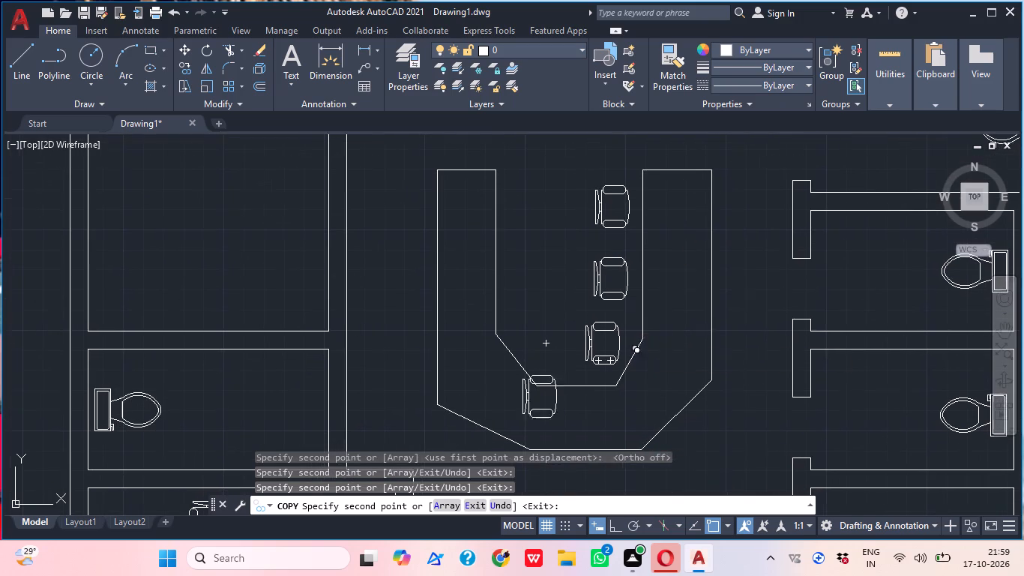
pyautogui.press('Escape')
# Rotate the southernmost copied chair clockwise to a rotation of about 53° so it faces the counter's angled inner edge.
pyautogui.click(594, 358)
pyautogui.write('RO')
pyautogui.press('space')
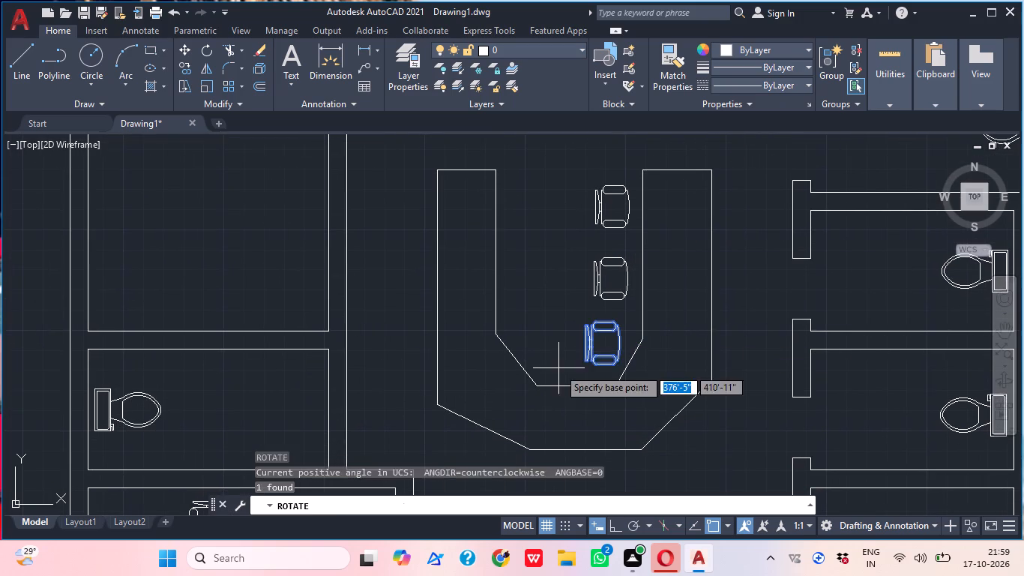
pyautogui.click(561, 367)
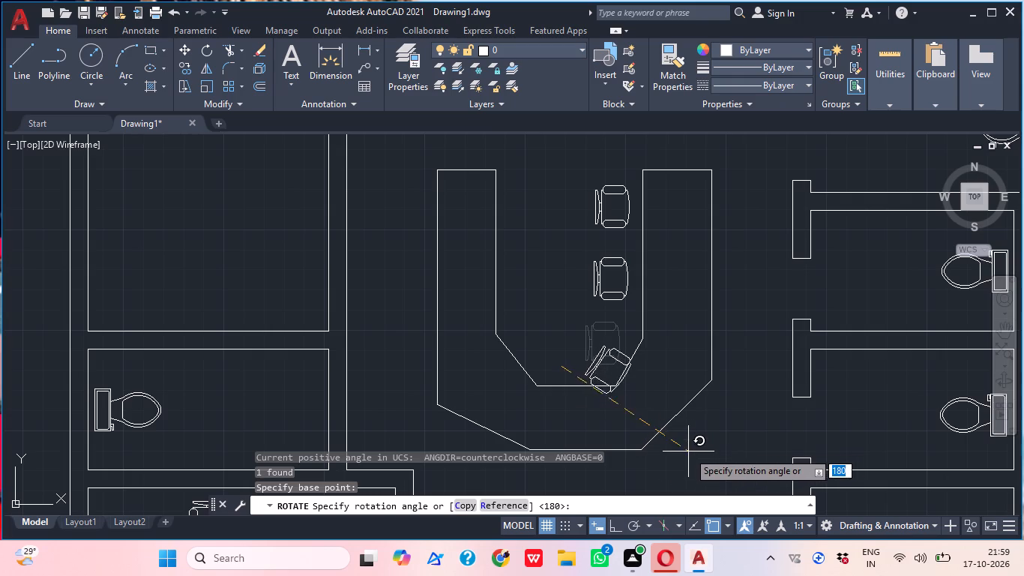
pyautogui.click(676, 452)
# Move the rotated chair northwest so it sits clear inside the counter's inner edge.
pyautogui.scroll(1, 621, 372)
pyautogui.click(612, 361)
pyautogui.click(564, 340)
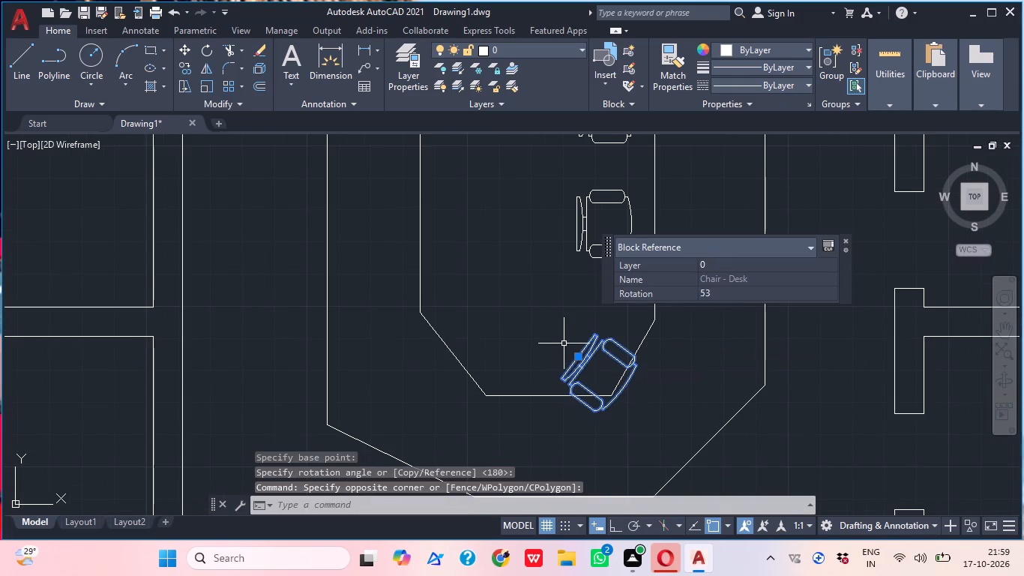
pyautogui.write('M')
pyautogui.press('space')
pyautogui.click(579, 364)
pyautogui.click(591, 380)
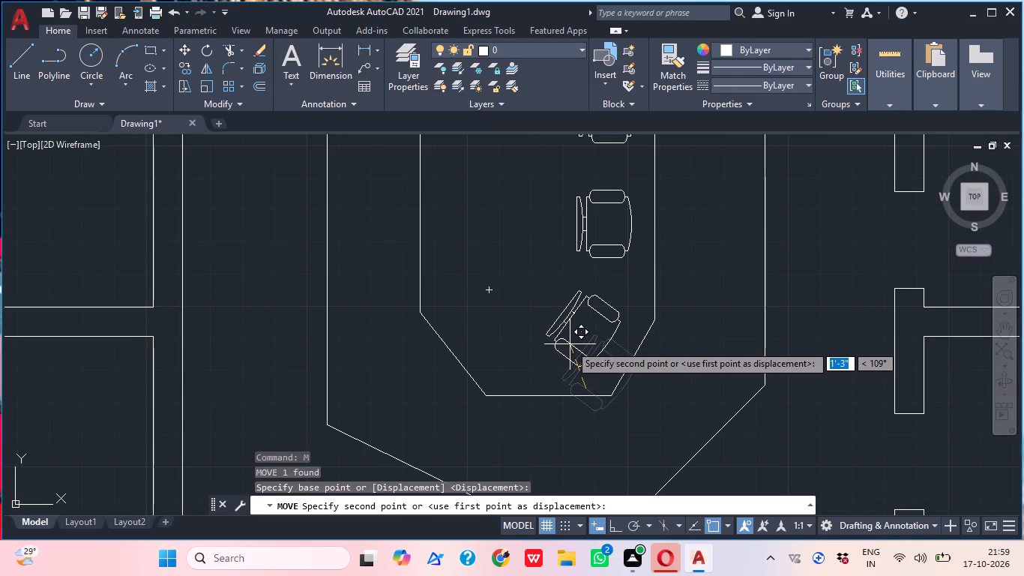
pyautogui.click(570, 344)
# Mirror the three chairs about a near-vertical line through the middle of the counter's inner edge, keeping the originals.
pyautogui.scroll(-1, 572, 344)
pyautogui.click(576, 361)
pyautogui.click(579, 195)
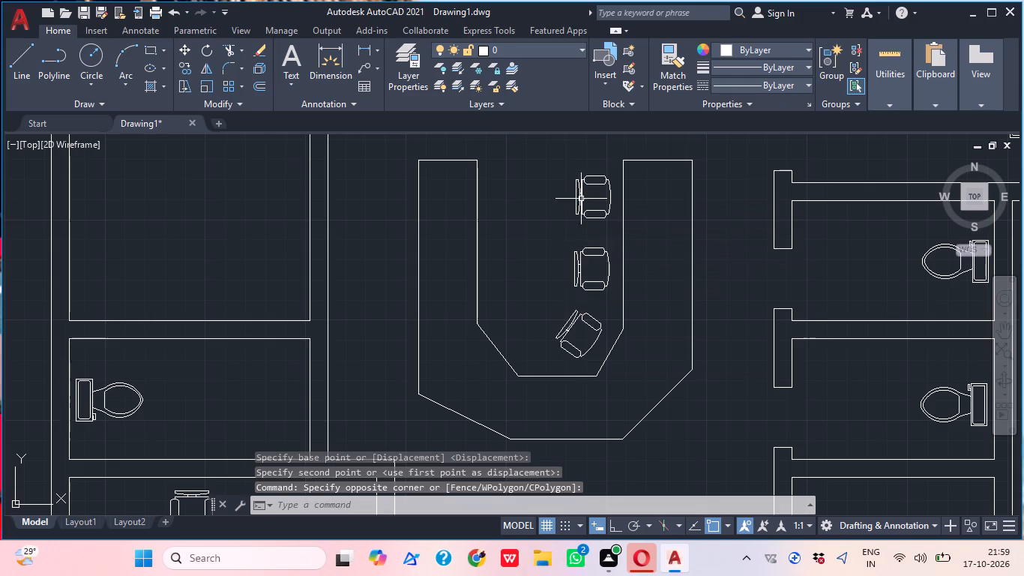
pyautogui.click(591, 360)
pyautogui.click(589, 160)
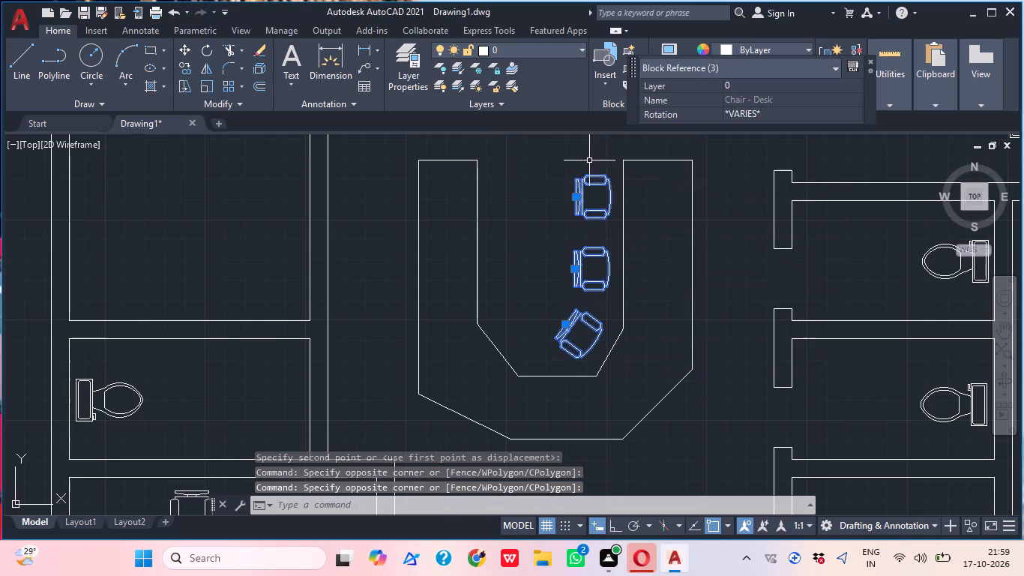
pyautogui.write('MI')
pyautogui.press('space')
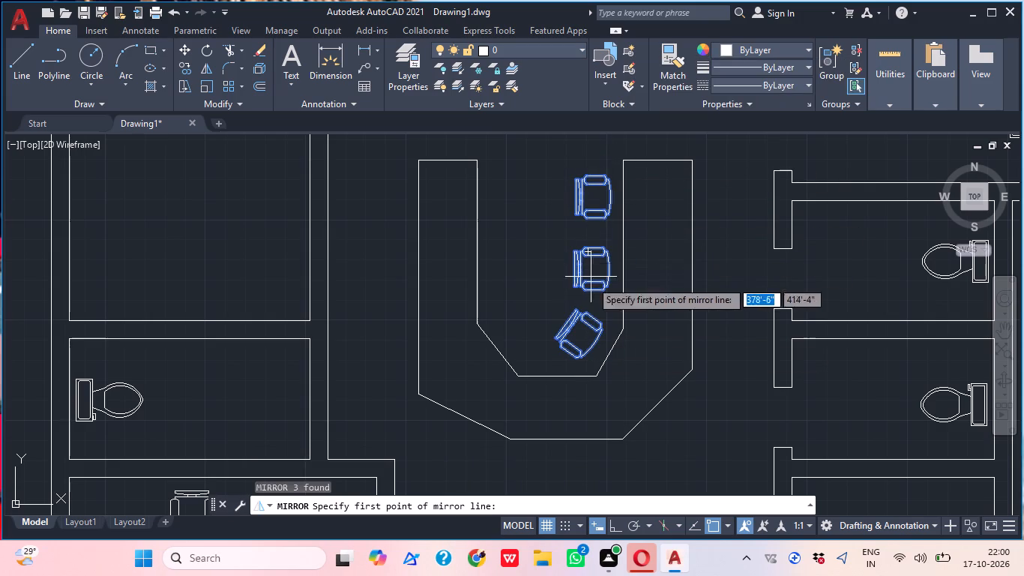
pyautogui.moveTo(552, 375); pyautogui.dragTo(549, 367)
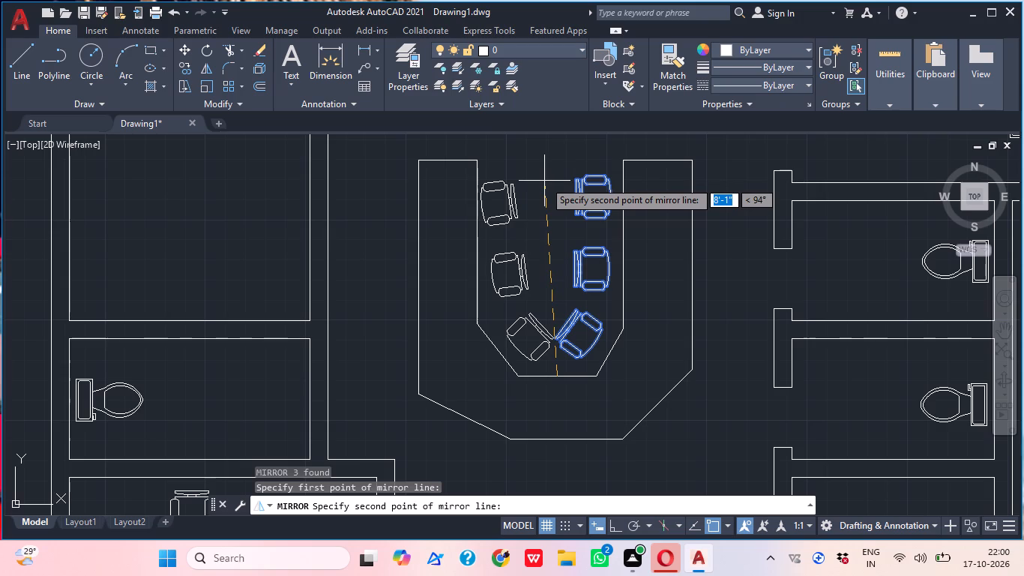
pyautogui.click(552, 177)
pyautogui.moveTo(579, 229); pyautogui.dragTo(552, 177)
# Draw a vertical line across the southeast room from its north wall to its south wall, in the room's eastern part.
pyautogui.scroll(-2, 558, 190)
pyautogui.moveTo(617, 255); pyautogui.dragTo(647, 244, button='middle')
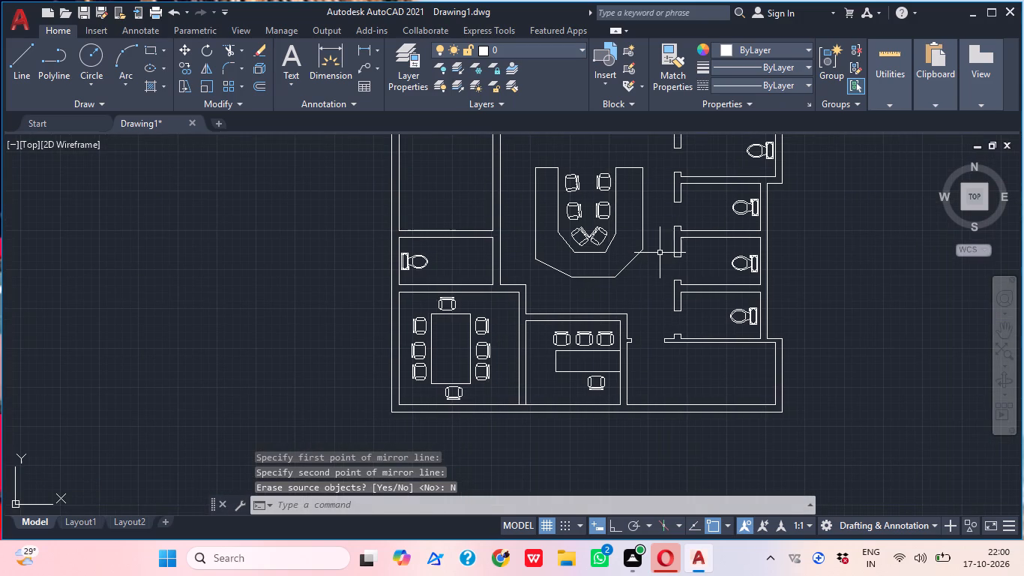
pyautogui.moveTo(654, 280); pyautogui.dragTo(601, 190, button='middle')
pyautogui.press('l')
pyautogui.press('space')
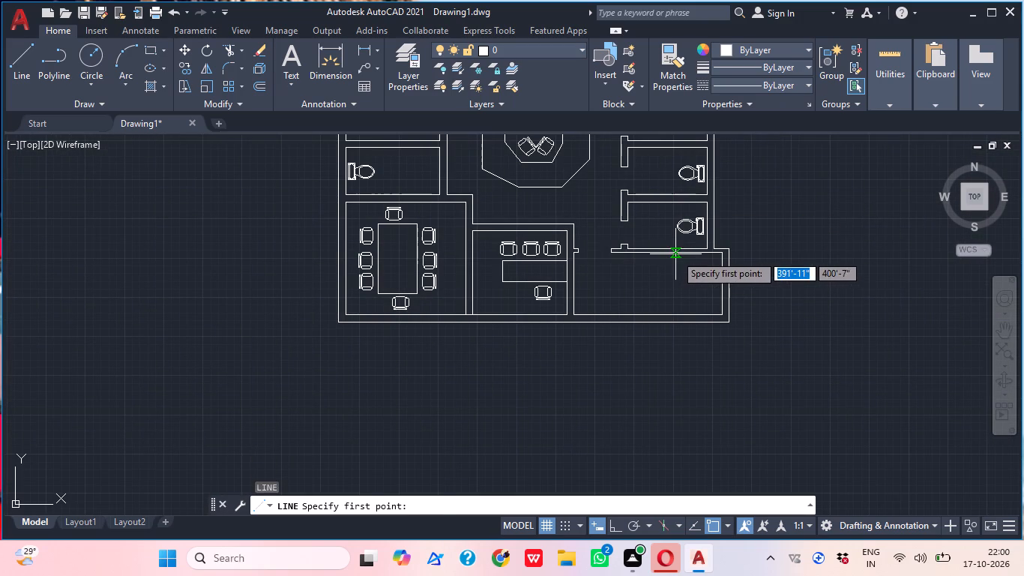
pyautogui.click(675, 254)
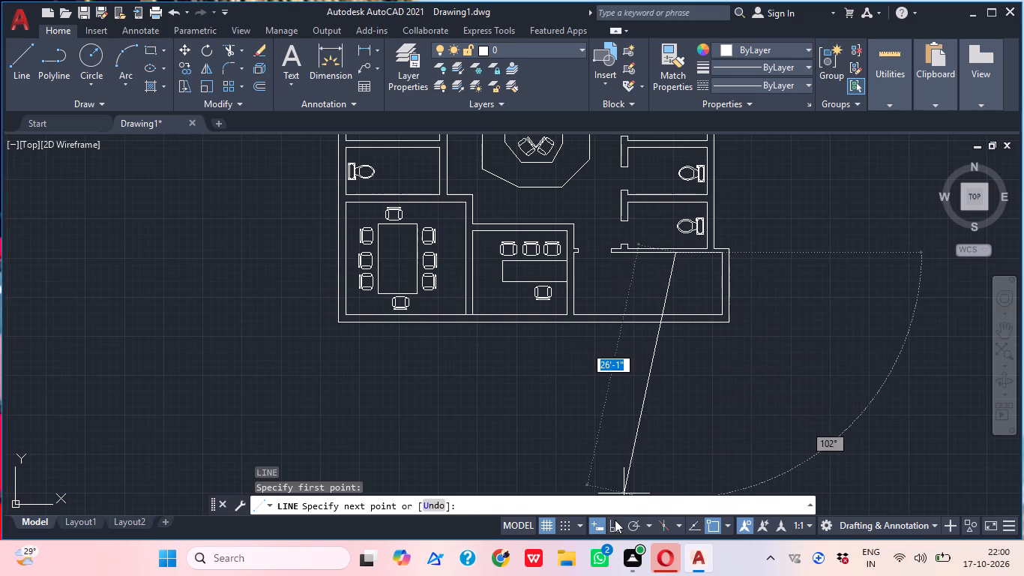
pyautogui.click(615, 526)
pyautogui.scroll(1, 716, 267)
pyautogui.click(649, 348)
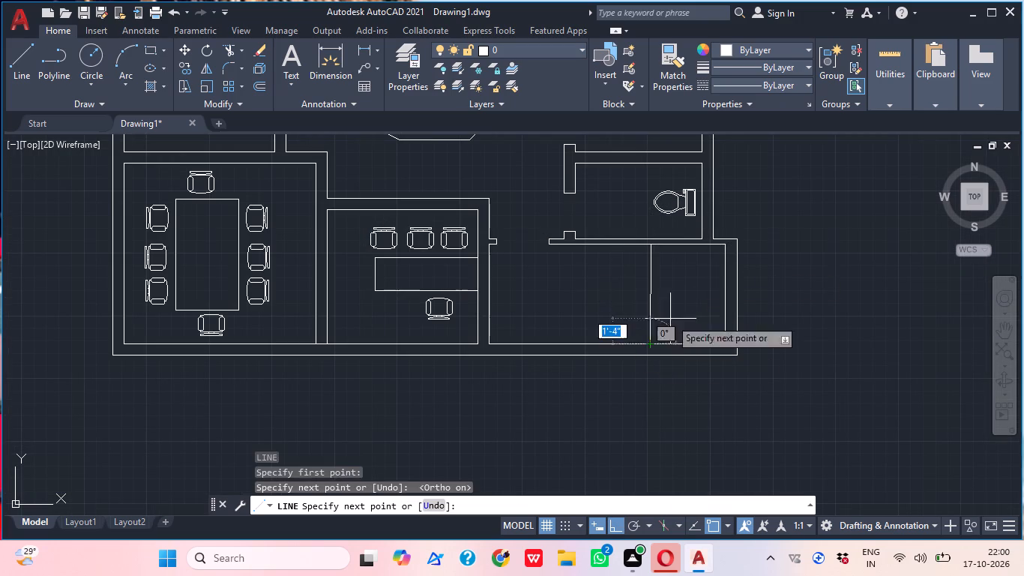
pyautogui.press('Escape')
# Outline a desk in the southeast room with a horizontal line about 8'-1" long ending at the vertical line and a west side down to the south wall.
pyautogui.press('l')
pyautogui.press('space')
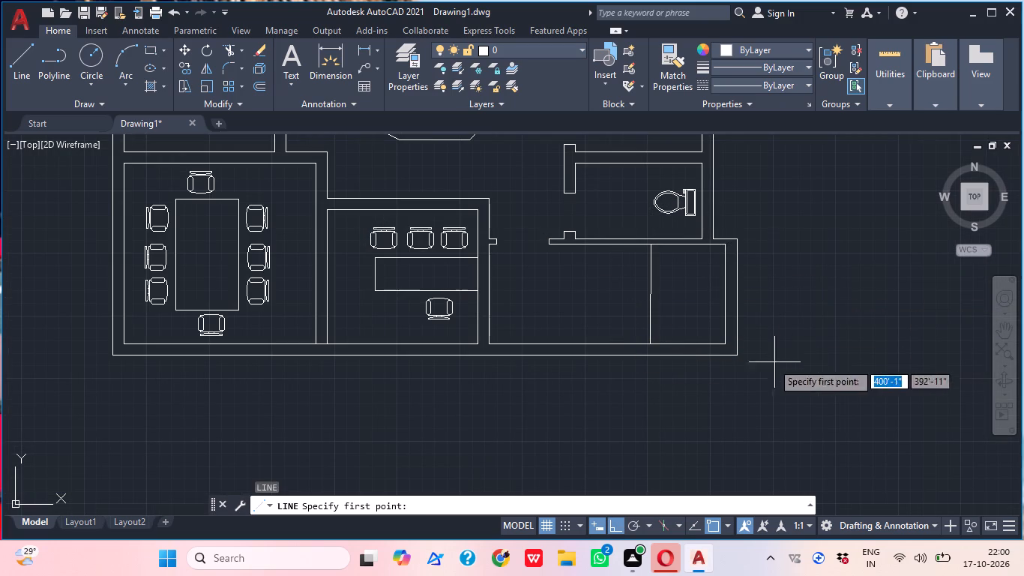
pyautogui.click(528, 307)
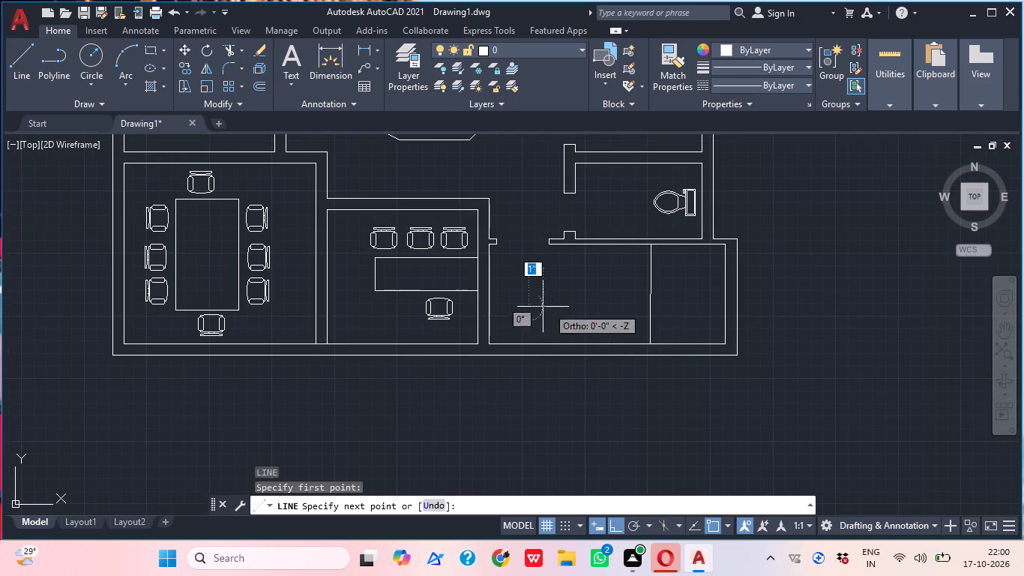
pyautogui.click(654, 303)
pyautogui.press('Escape')
pyautogui.moveTo(683, 288); pyautogui.dragTo(727, 285, button='middle')
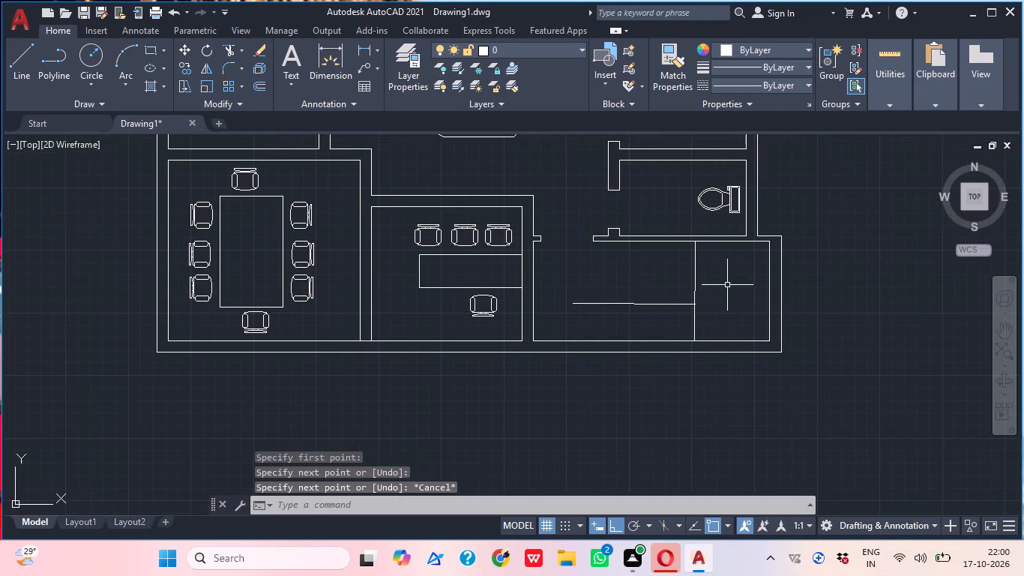
pyautogui.press('l')
pyautogui.press('space')
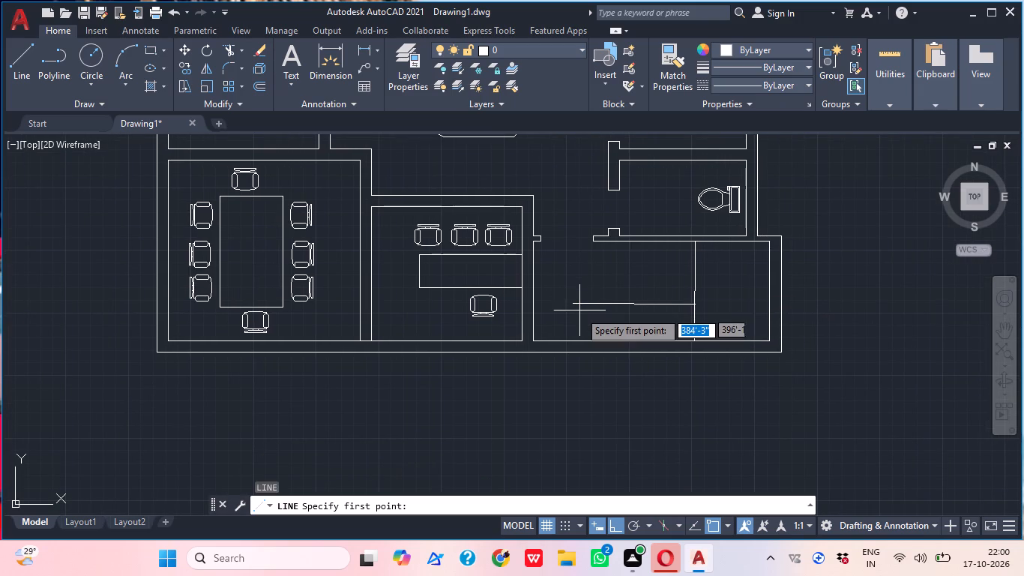
pyautogui.click(572, 310)
pyautogui.click(580, 340)
pyautogui.moveTo(650, 307); pyautogui.dragTo(694, 311, button='middle')
pyautogui.press('Escape')
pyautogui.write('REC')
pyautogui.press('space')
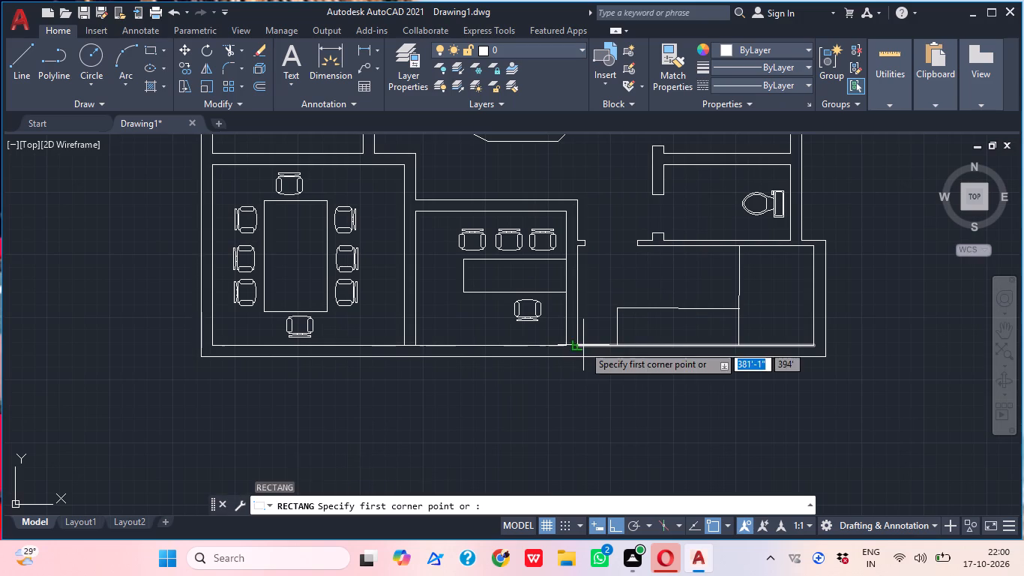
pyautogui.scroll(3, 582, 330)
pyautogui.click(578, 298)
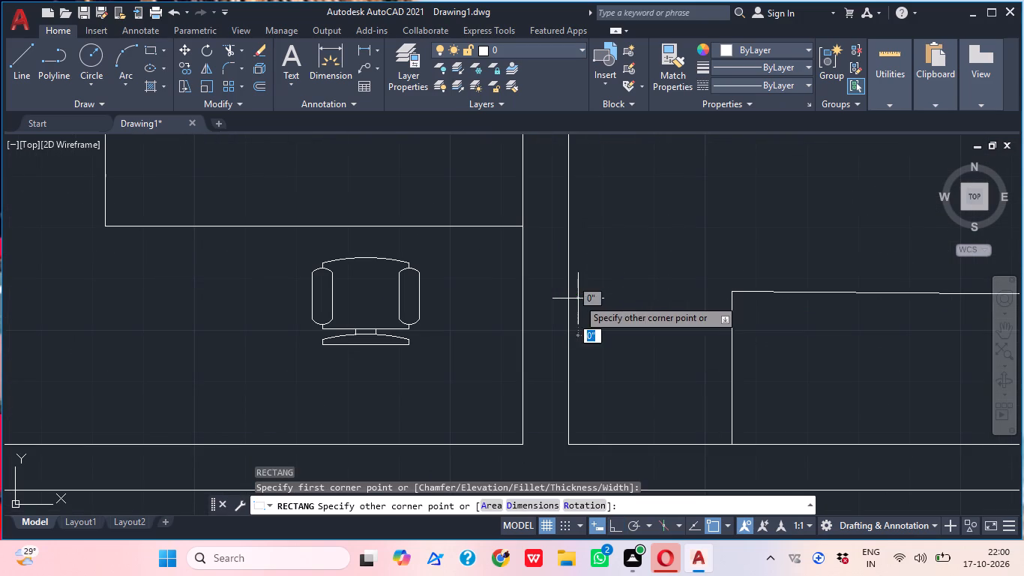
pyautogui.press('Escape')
# Draw a rectangle about 2'-6" by 2'-4" in the southwest corner of the southeast room.
pyautogui.write('REC')
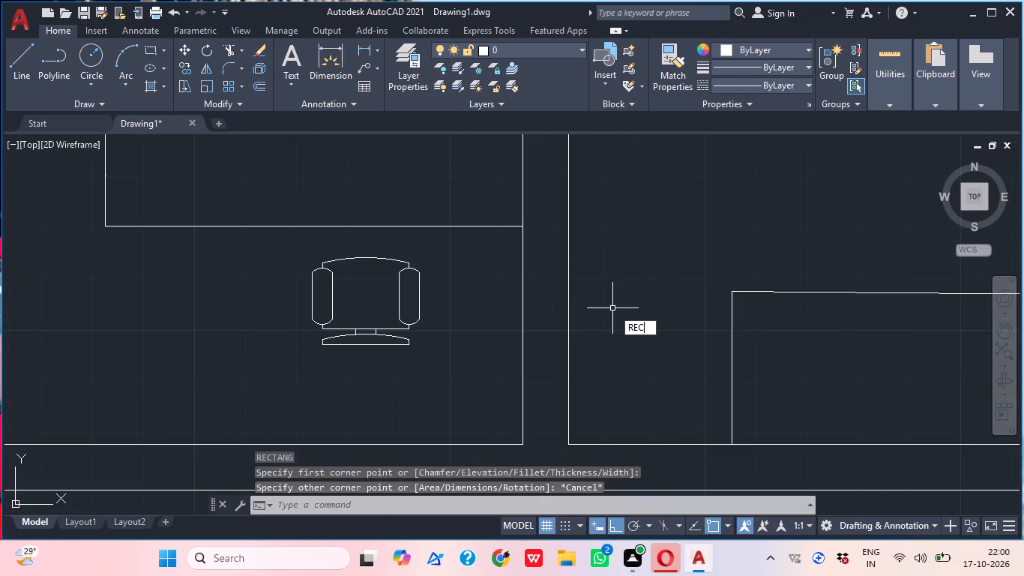
pyautogui.press('space')
pyautogui.click(570, 302)
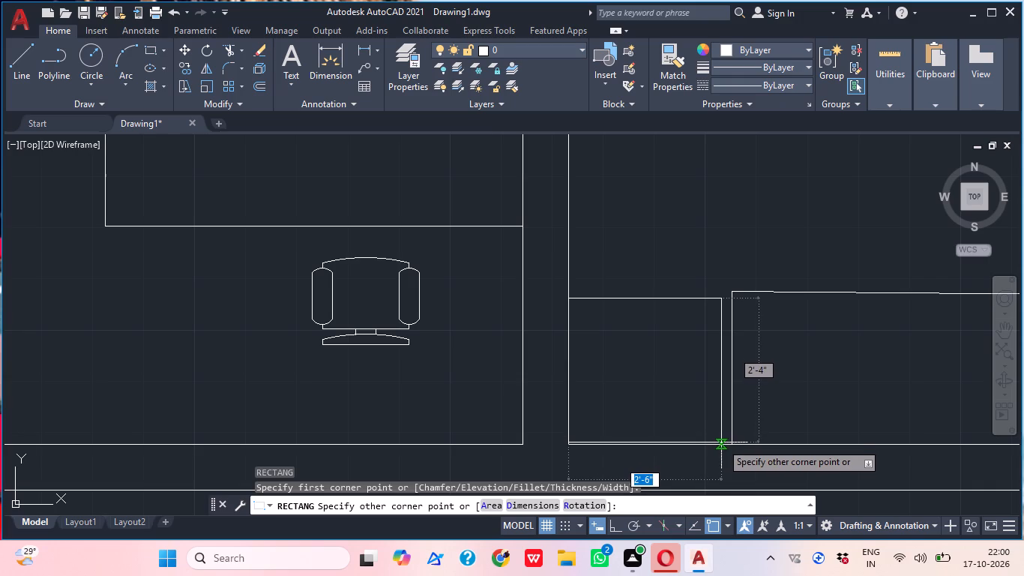
pyautogui.click(721, 442)
pyautogui.press('l')
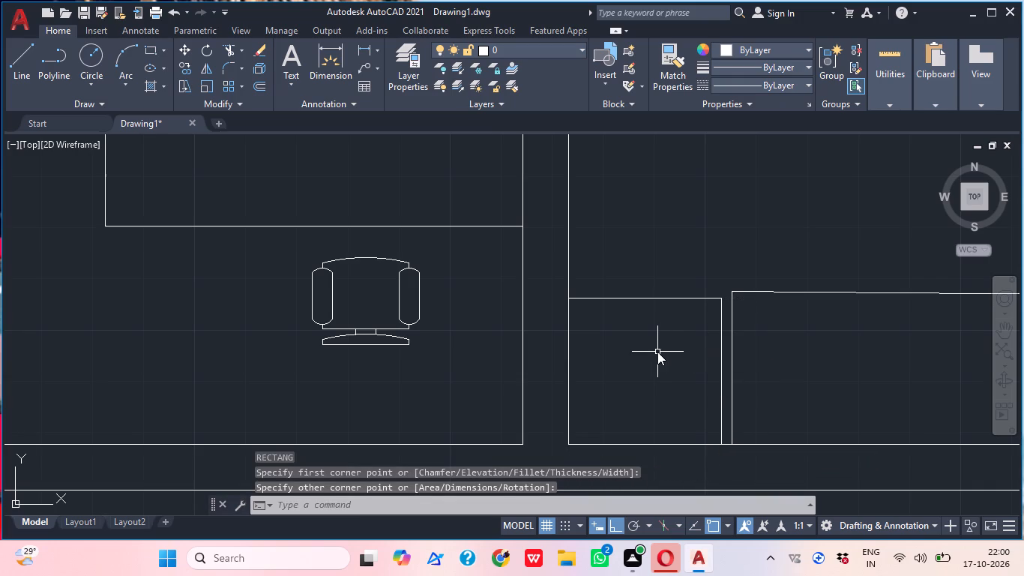
pyautogui.press('Escape')
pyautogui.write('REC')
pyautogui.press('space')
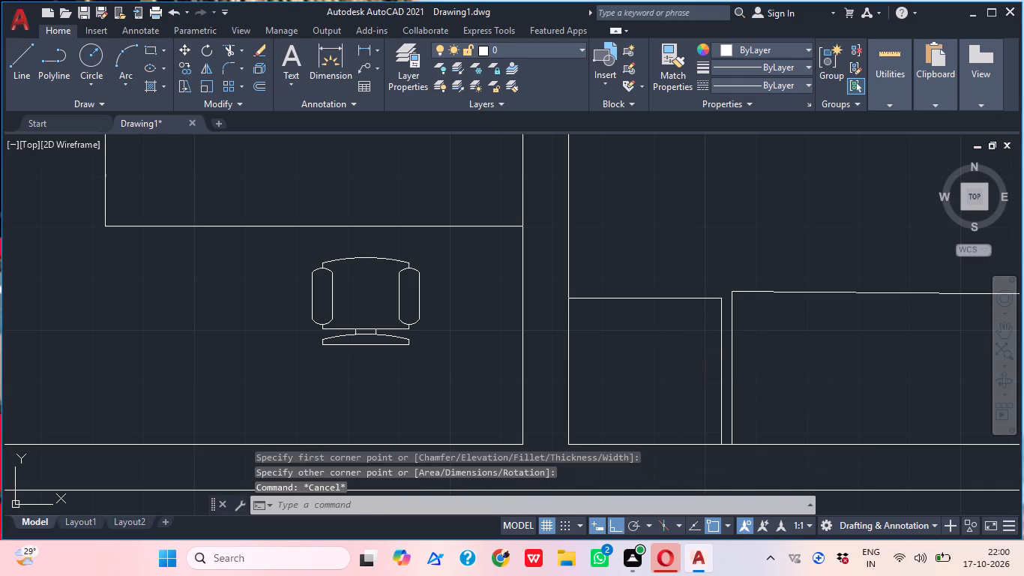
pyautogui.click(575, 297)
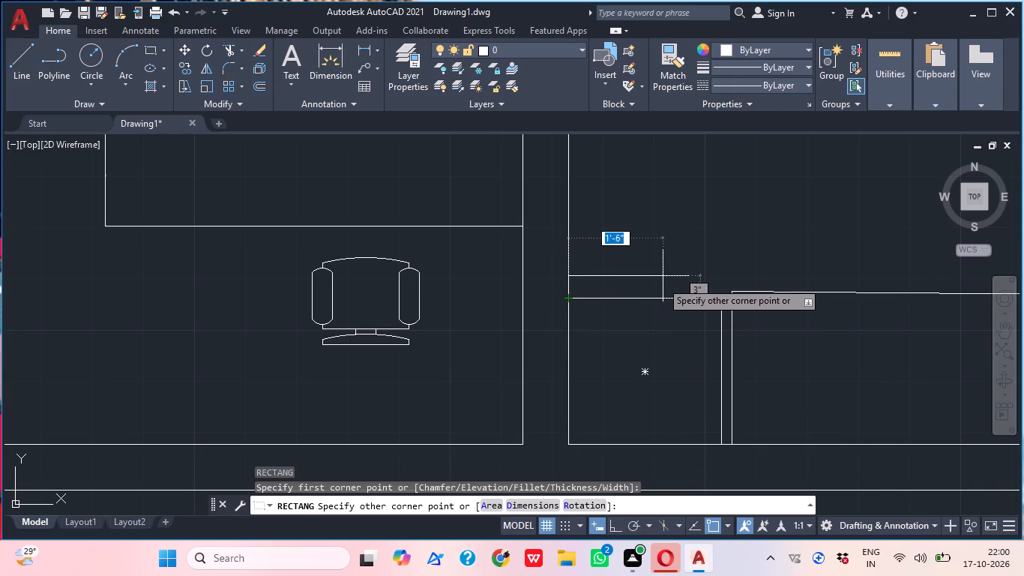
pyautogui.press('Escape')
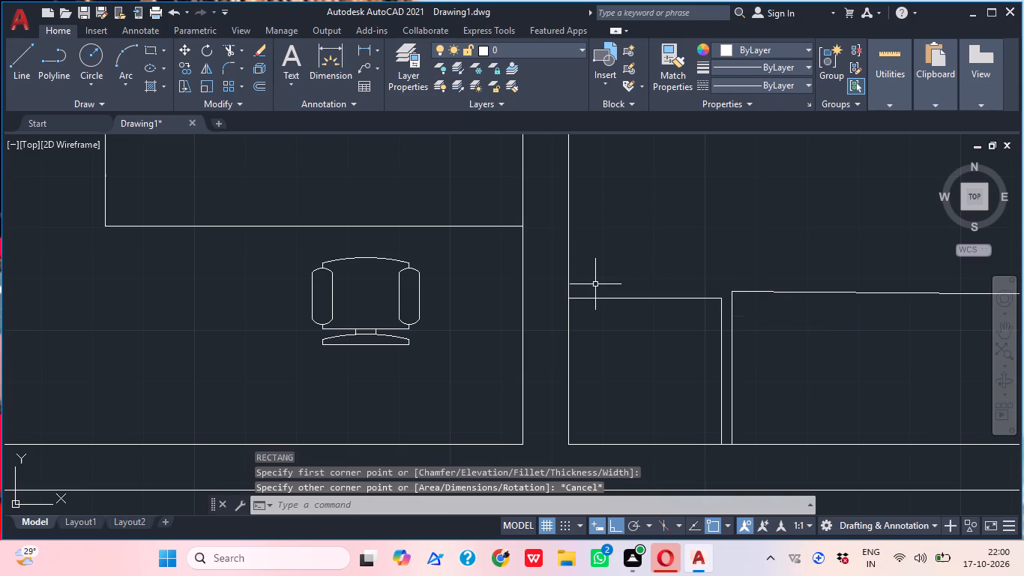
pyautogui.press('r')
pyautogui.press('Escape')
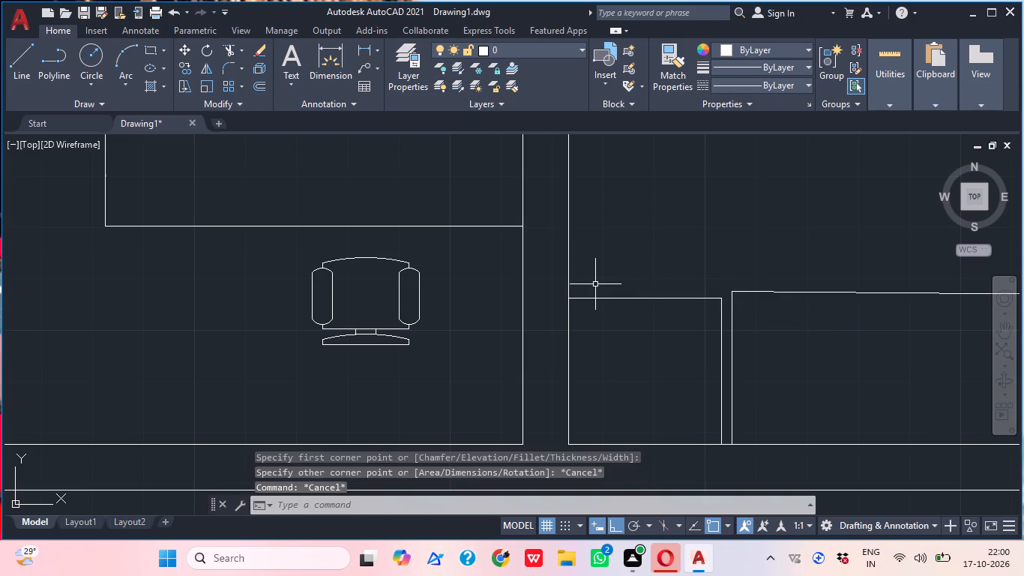
# Draw a narrow slanted triangle about 2'-4" long, with Ortho off, rising northeast from the small southwest-corner rectangle's northwest corner.
pyautogui.write('L')
pyautogui.press('space')
pyautogui.click(563, 295)
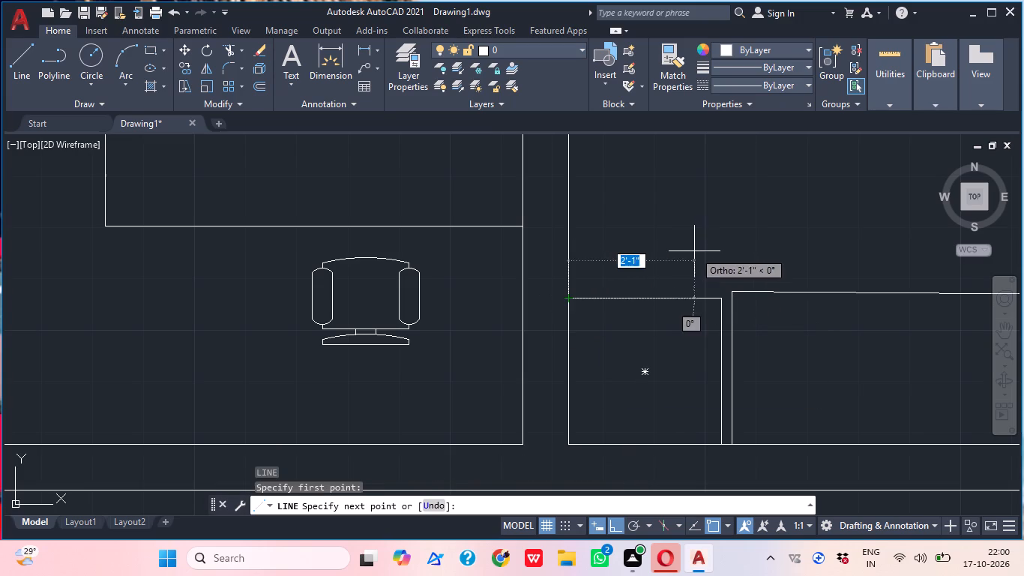
pyautogui.click(618, 525)
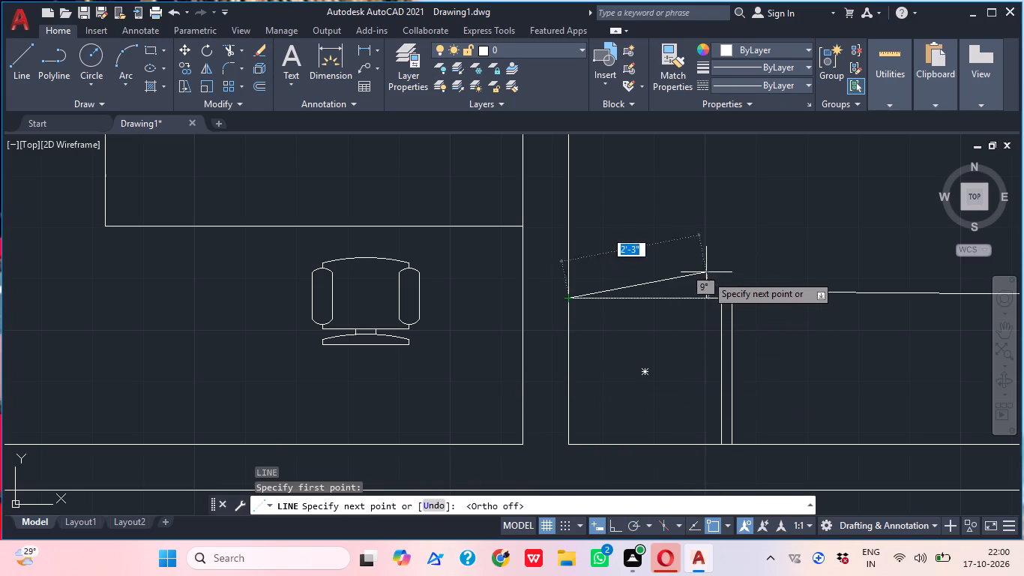
pyautogui.click(711, 256)
pyautogui.scroll(2, 714, 265)
pyautogui.click(712, 281)
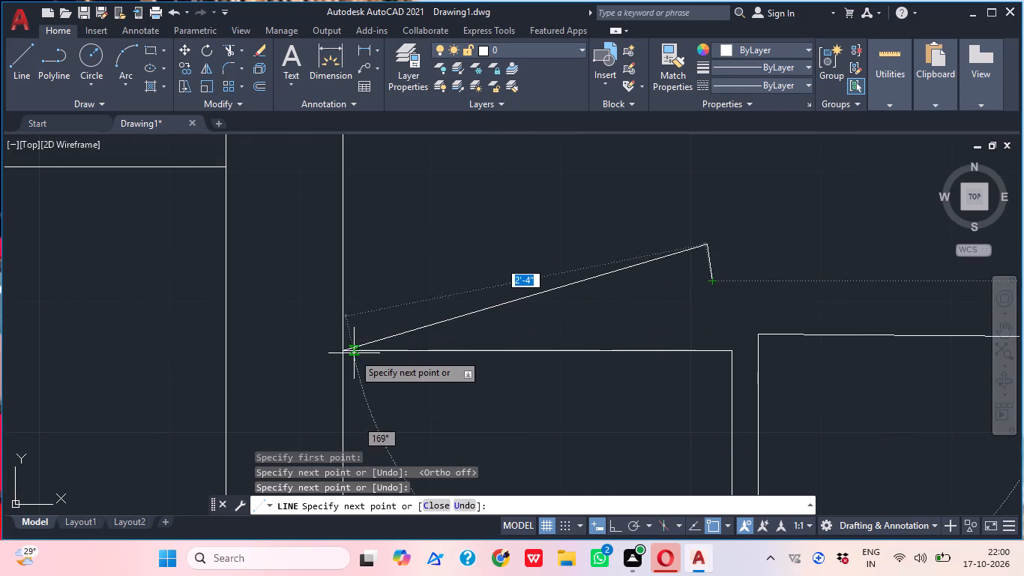
pyautogui.click(348, 351)
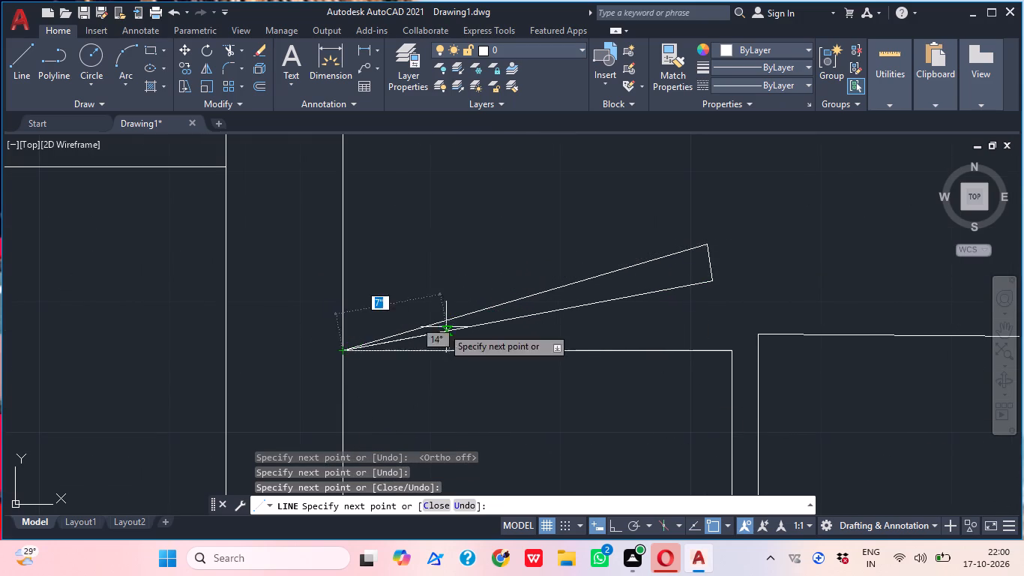
pyautogui.press('Escape')
pyautogui.scroll(-2, 563, 301)
pyautogui.scroll(-1, 639, 310)
pyautogui.moveTo(681, 307); pyautogui.dragTo(668, 329, button='middle')
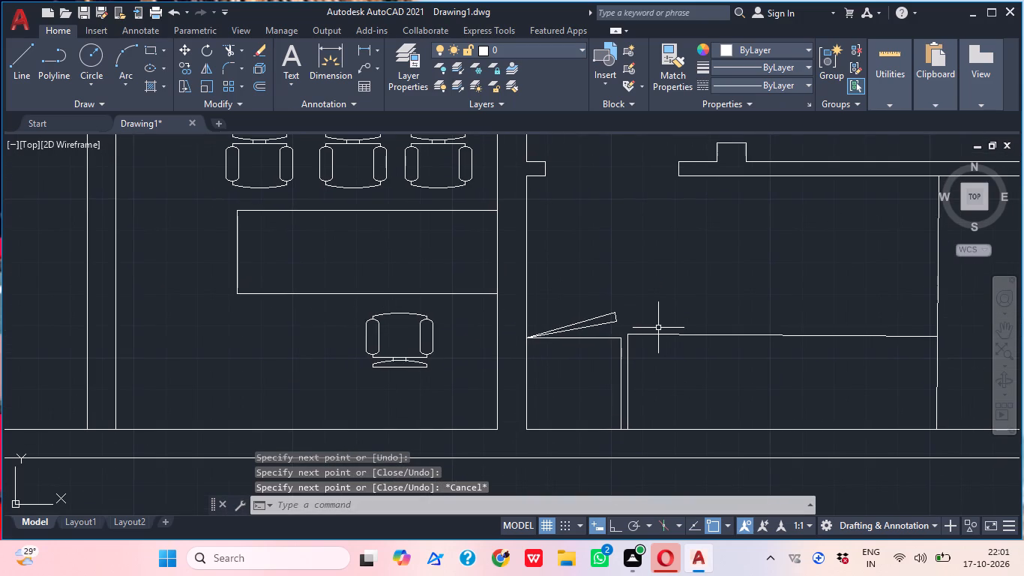
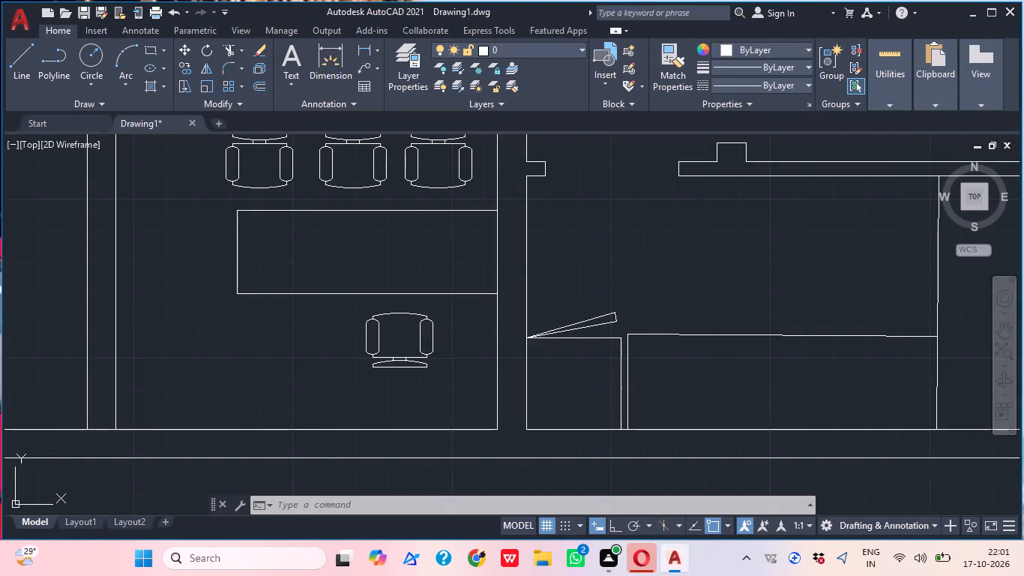
# Draw a rectangle about 2'-5" by 2'-5" at the west end of the southeast room's desk, reaching the south wall.
pyautogui.scroll(-1, 900, 185)
pyautogui.moveTo(732, 376); pyautogui.dragTo(702, 383, button='middle')
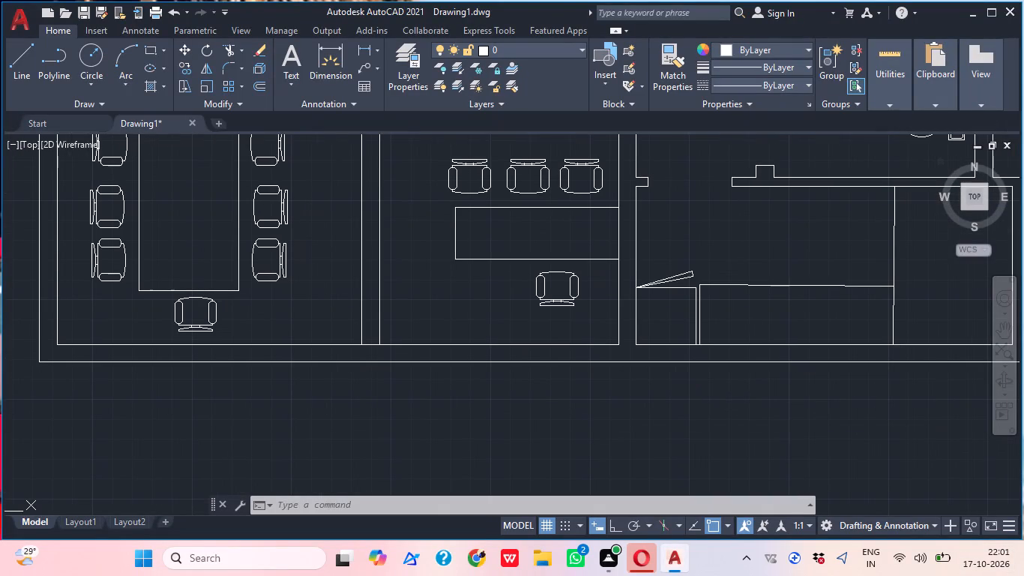
pyautogui.moveTo(690, 354); pyautogui.dragTo(579, 398, button='middle')
pyautogui.write('REC')
pyautogui.scroll(1, 606, 354)
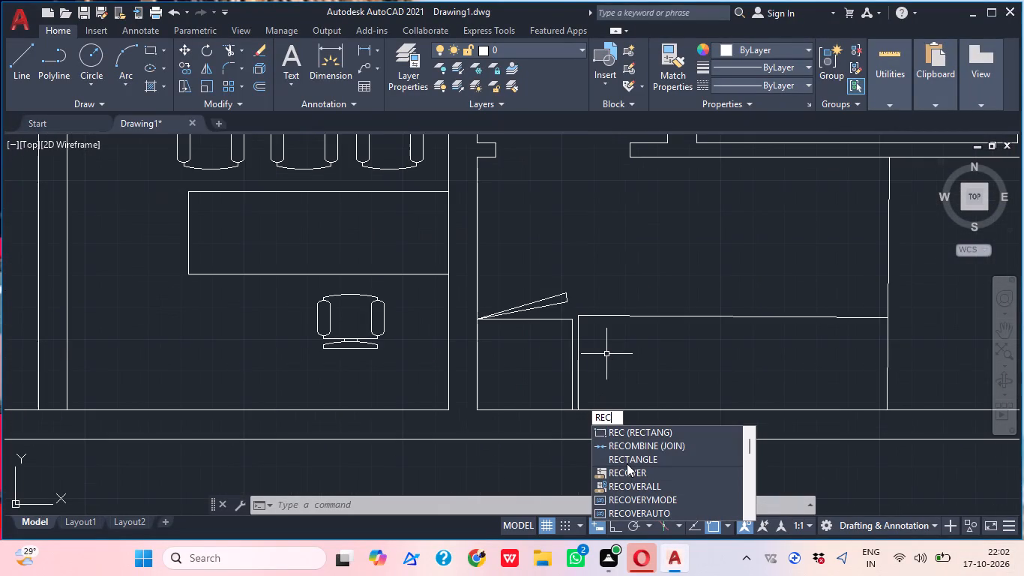
pyautogui.press('space')
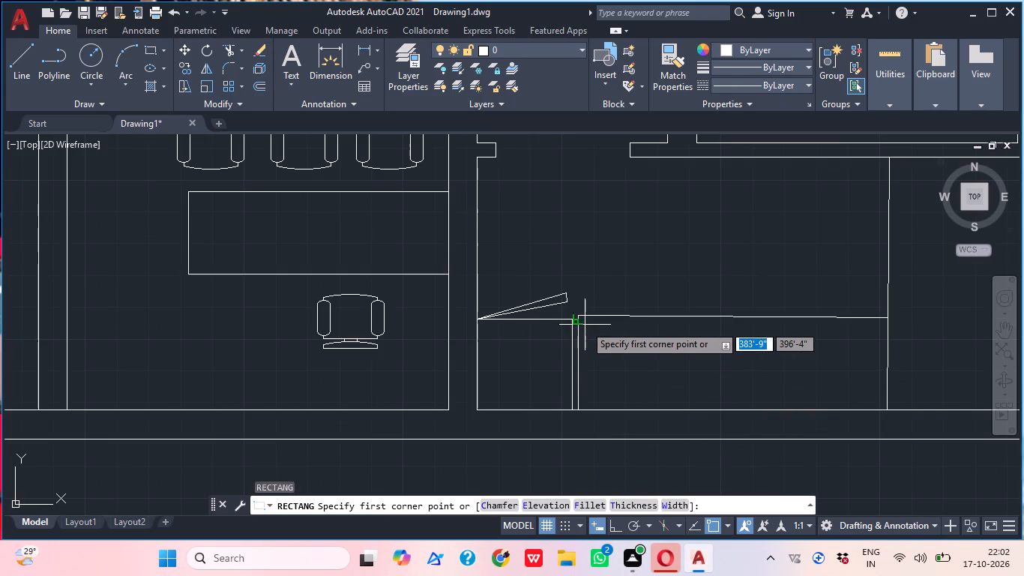
pyautogui.scroll(2, 585, 325)
pyautogui.click(570, 303)
pyautogui.scroll(-1, 654, 295)
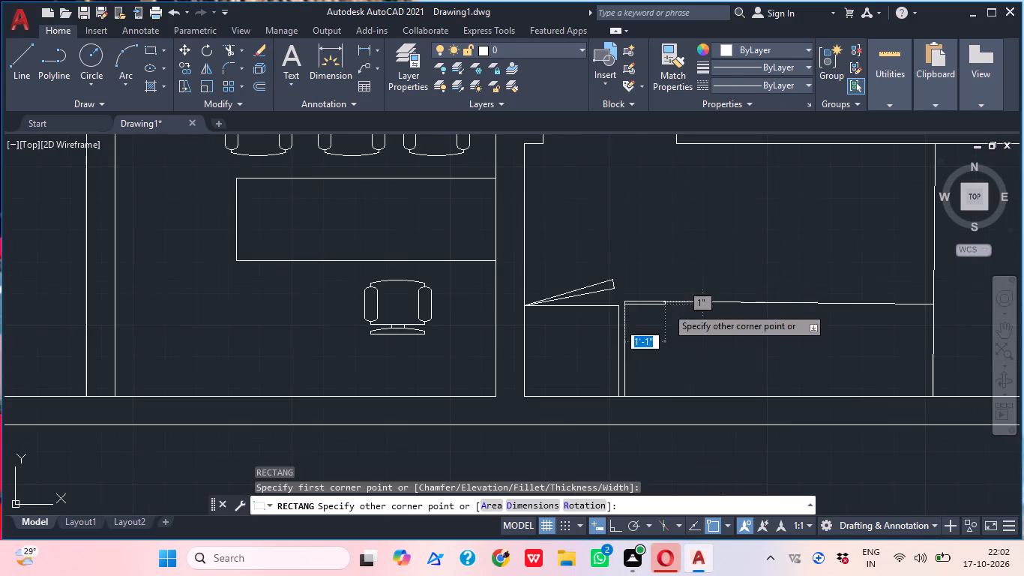
pyautogui.scroll(-1, 667, 308)
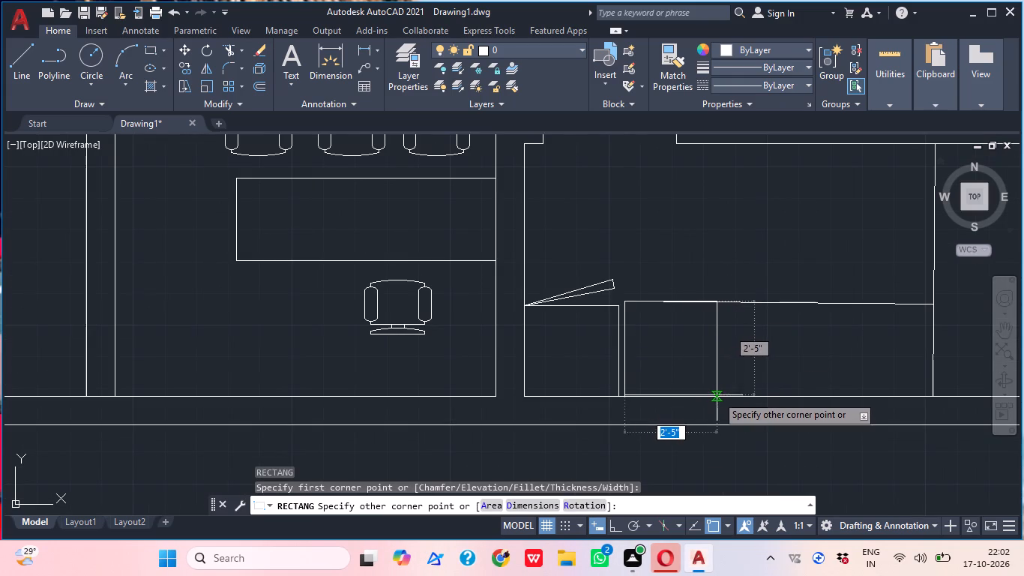
pyautogui.click(717, 395)
# Offset the new square in the southeast room's desk 5" inward.
pyautogui.moveTo(747, 361); pyautogui.dragTo(751, 347, button='middle')
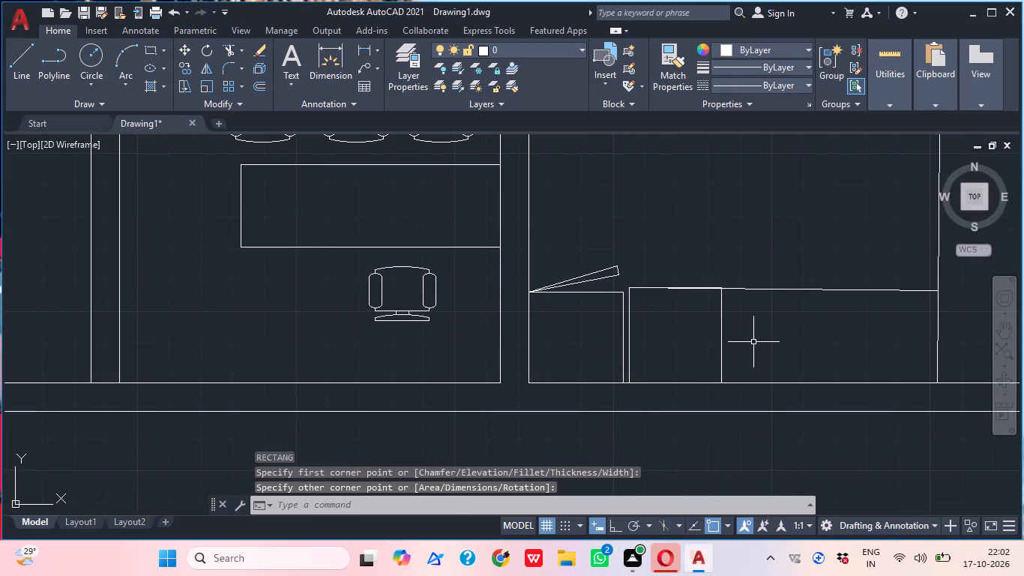
pyautogui.write('O')
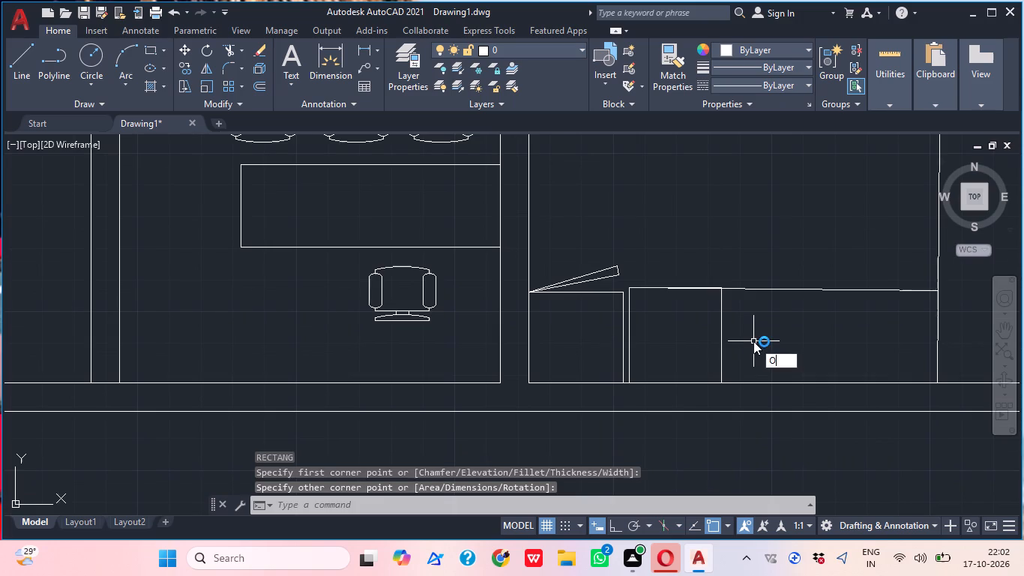
pyautogui.press('space')
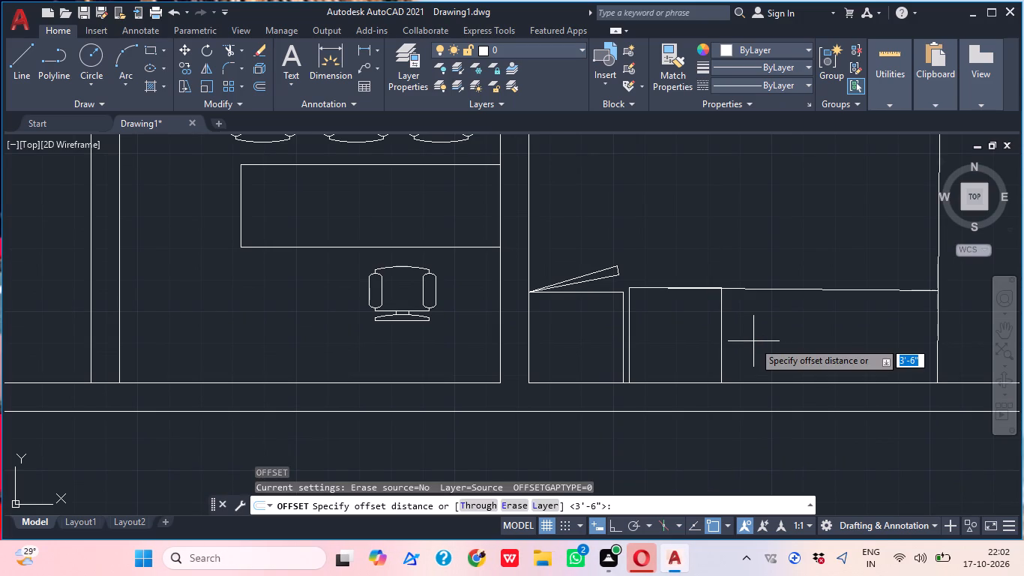
pyautogui.press('3')
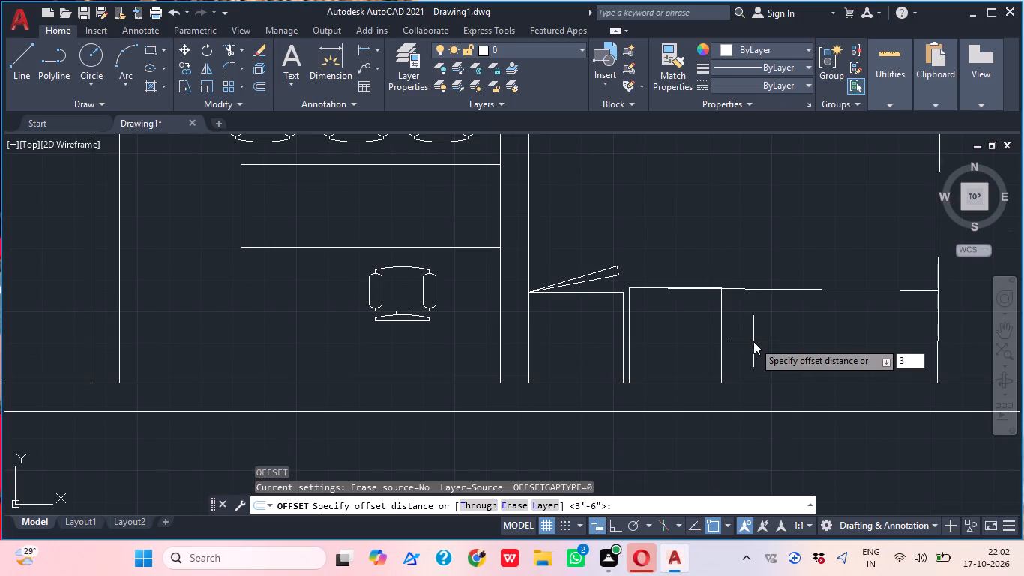
pyautogui.press('BackSpace')
pyautogui.press('5')
pyautogui.hotkey('shift', '"')
pyautogui.press('Return')
pyautogui.click(720, 337)
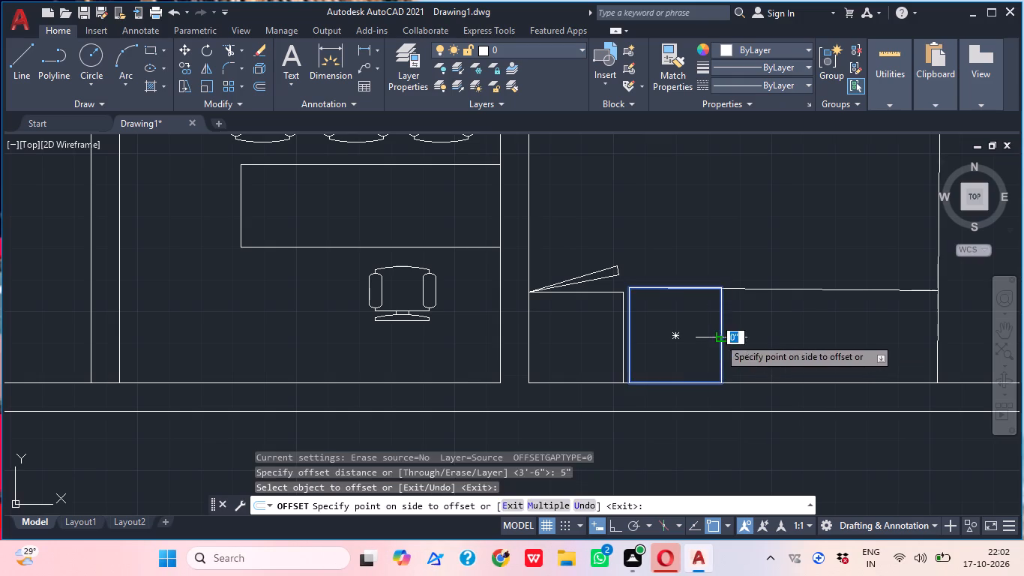
pyautogui.click(664, 346)
pyautogui.press('Escape')
# Draw a rectangle about 2'-3" by 6'-9" as a desk in the empty room north of the west toilet, ending at its south wall.
pyautogui.scroll(-2, 739, 326)
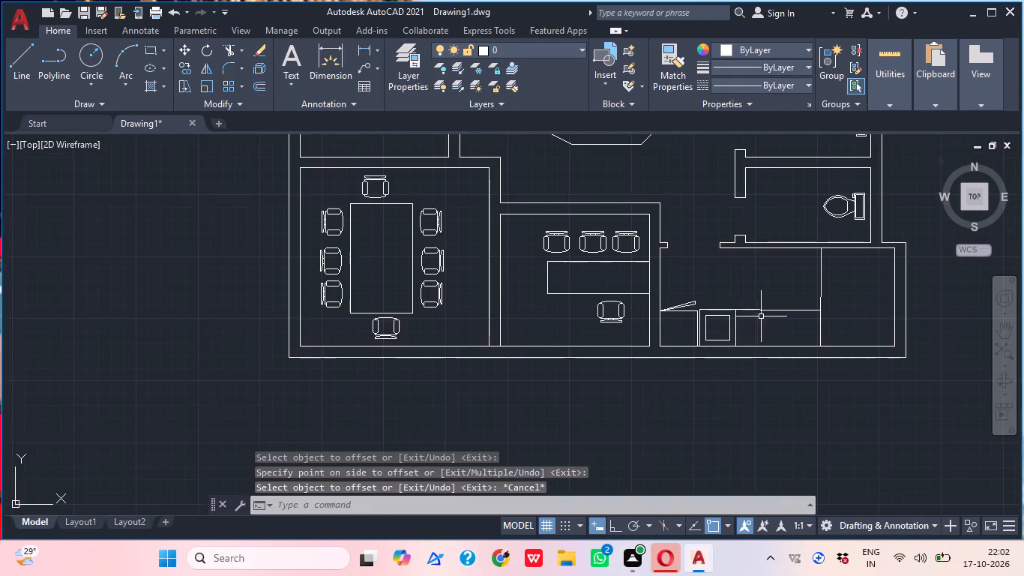
pyautogui.moveTo(765, 326); pyautogui.dragTo(775, 358, button='middle')
pyautogui.scroll(-2, 775, 345)
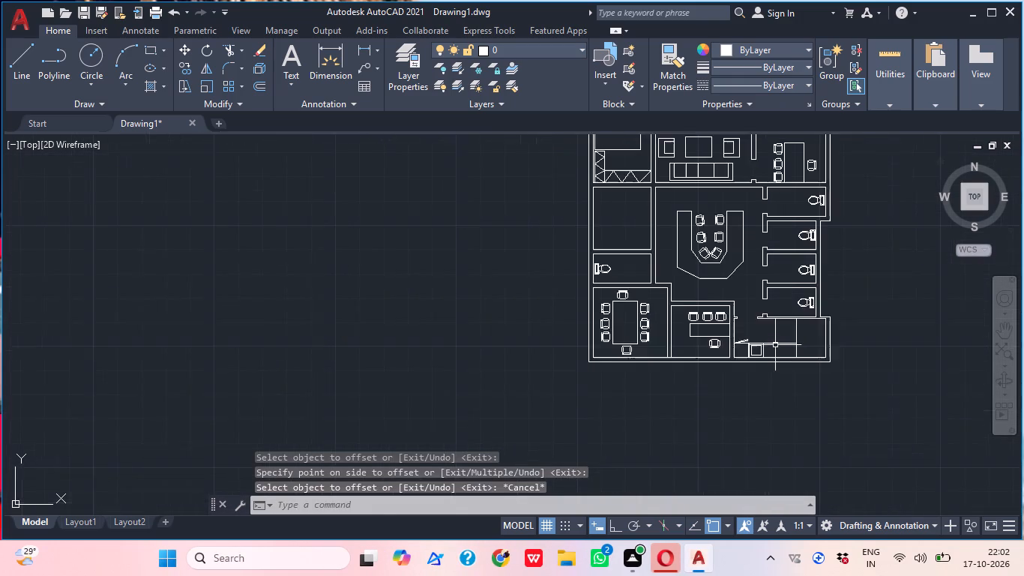
pyautogui.moveTo(772, 344); pyautogui.dragTo(752, 372, button='middle')
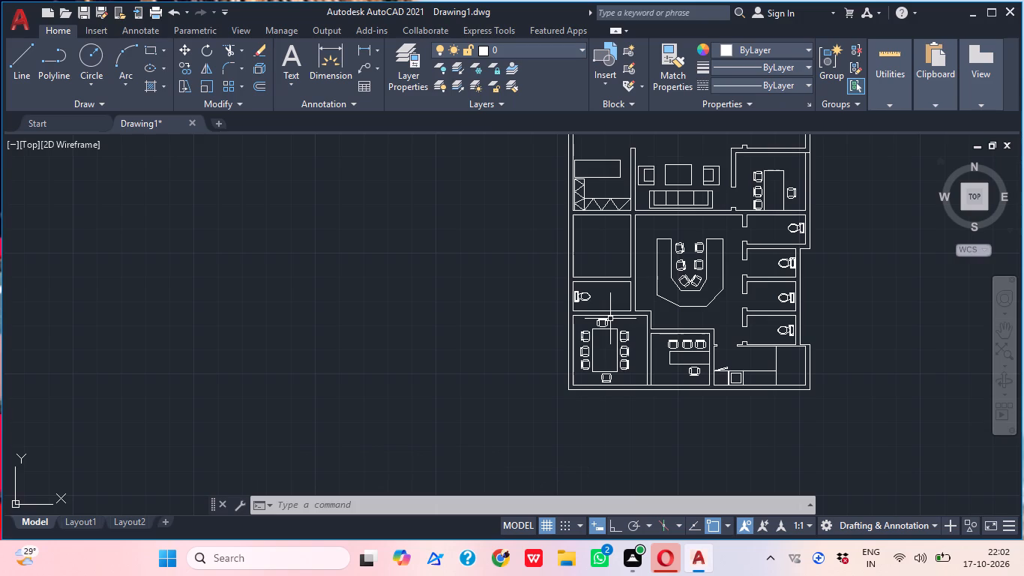
pyautogui.scroll(1, 598, 256)
pyautogui.moveTo(598, 256); pyautogui.dragTo(612, 299, button='middle')
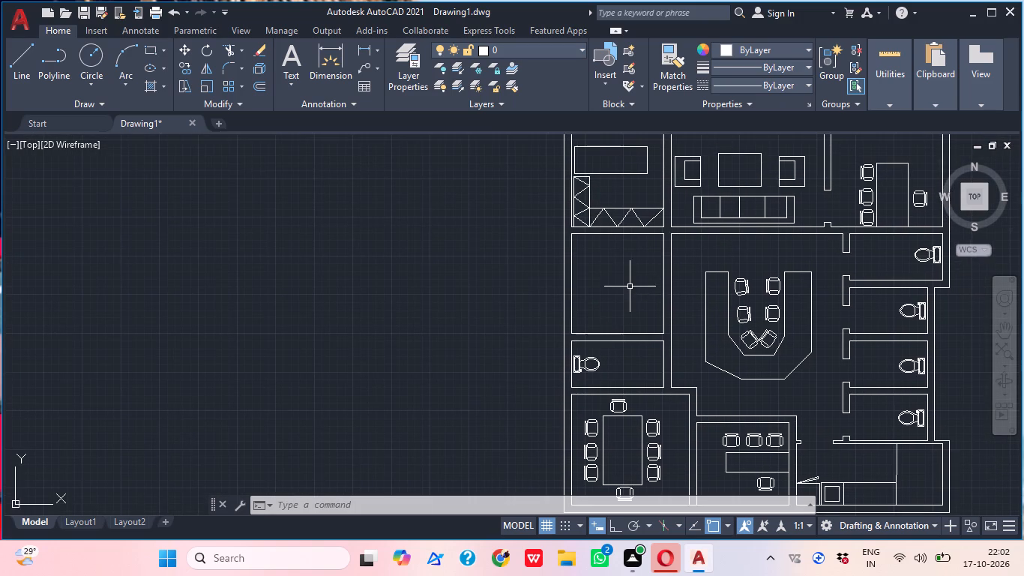
pyautogui.write('REC')
pyautogui.press('space')
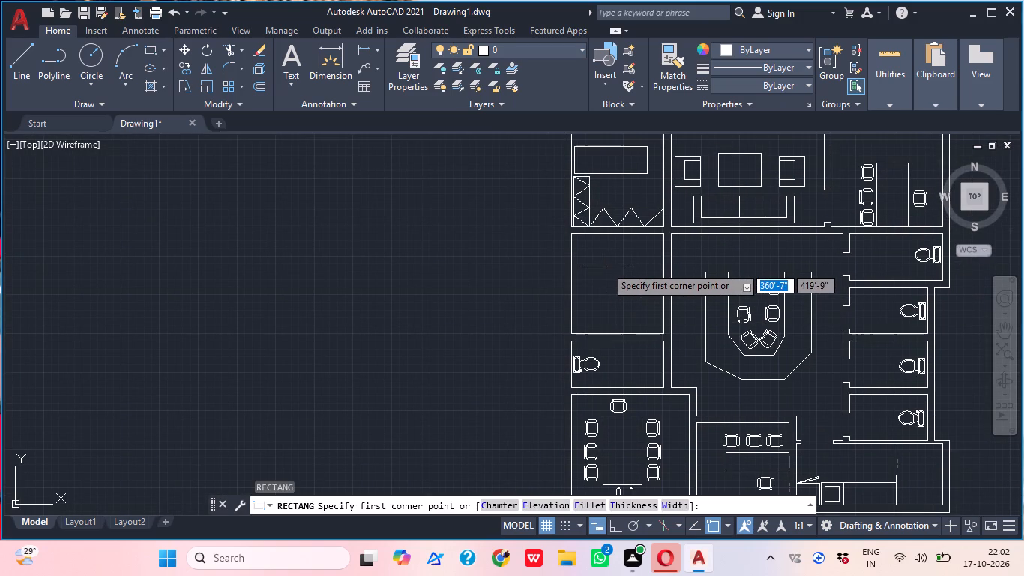
pyautogui.click(621, 270)
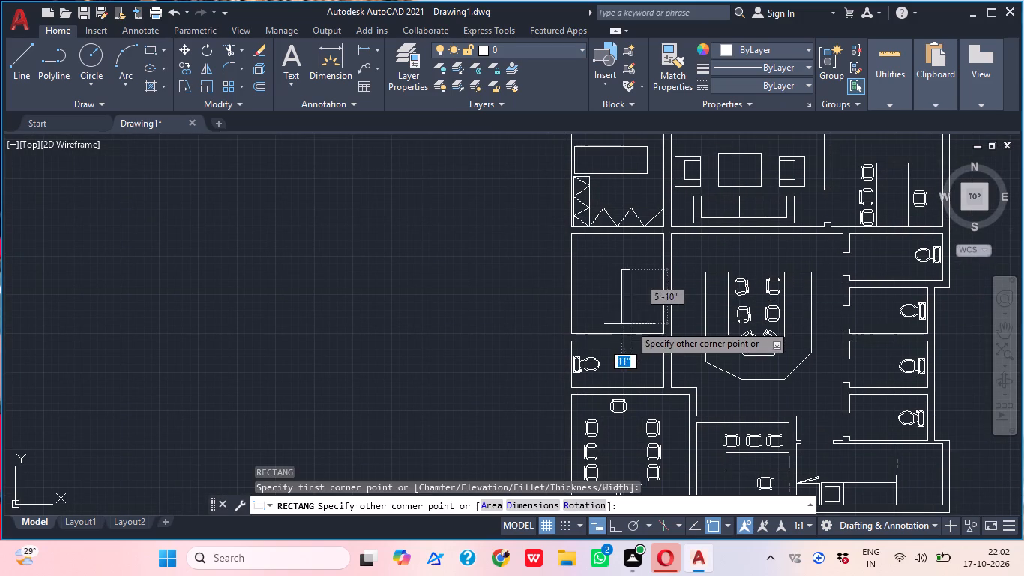
pyautogui.scroll(1, 636, 334)
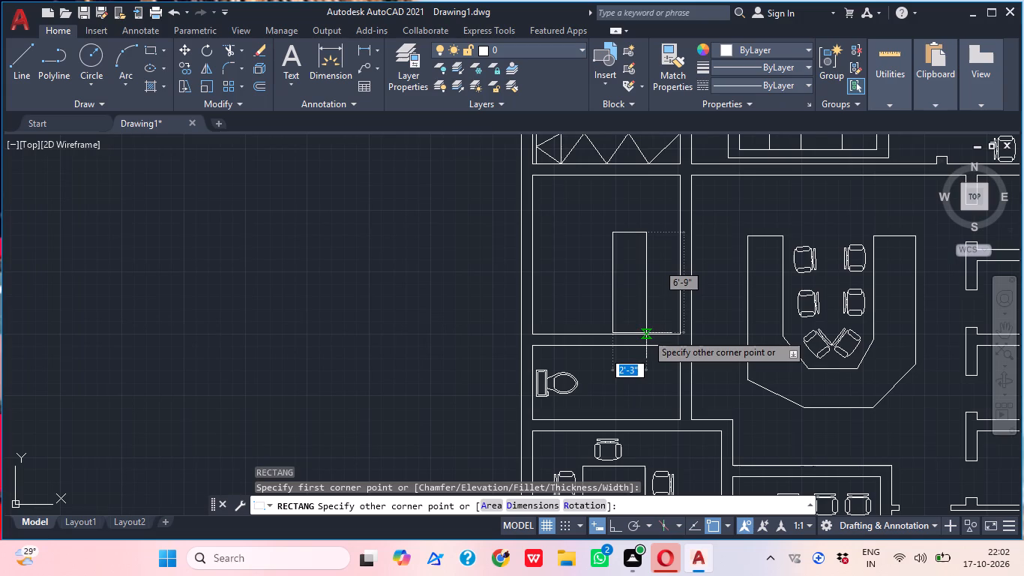
pyautogui.click(648, 334)
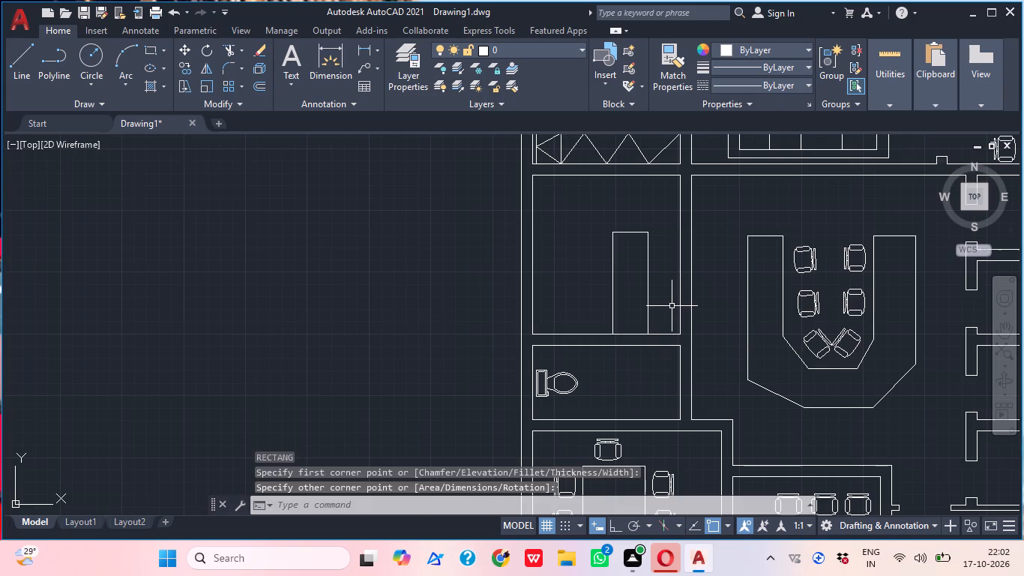
# Draw a rectangle about 1'-9" by 6'-6" along the same room's west wall, down to the south wall.
pyautogui.write('REC')
pyautogui.press('space')
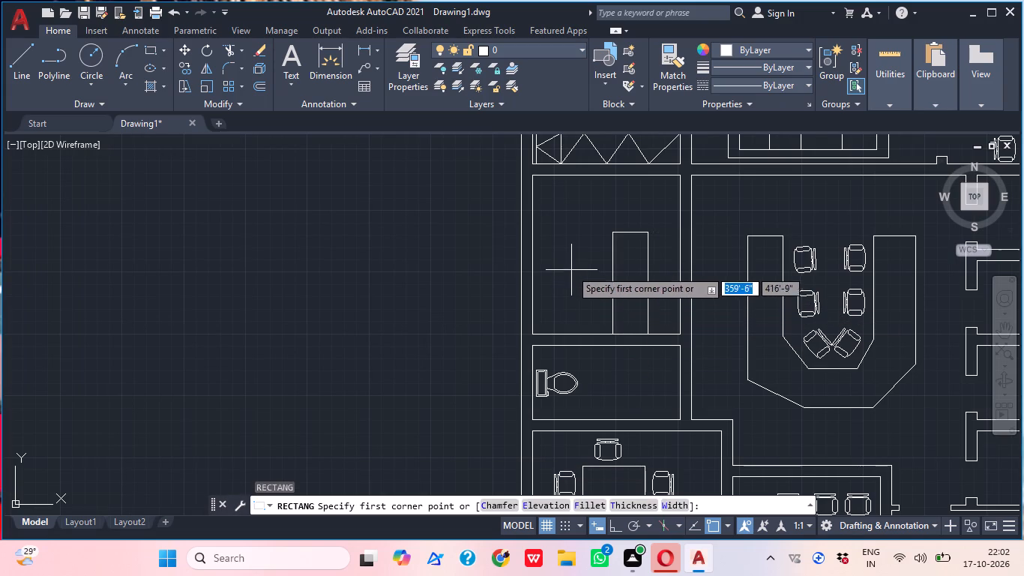
pyautogui.click(537, 239)
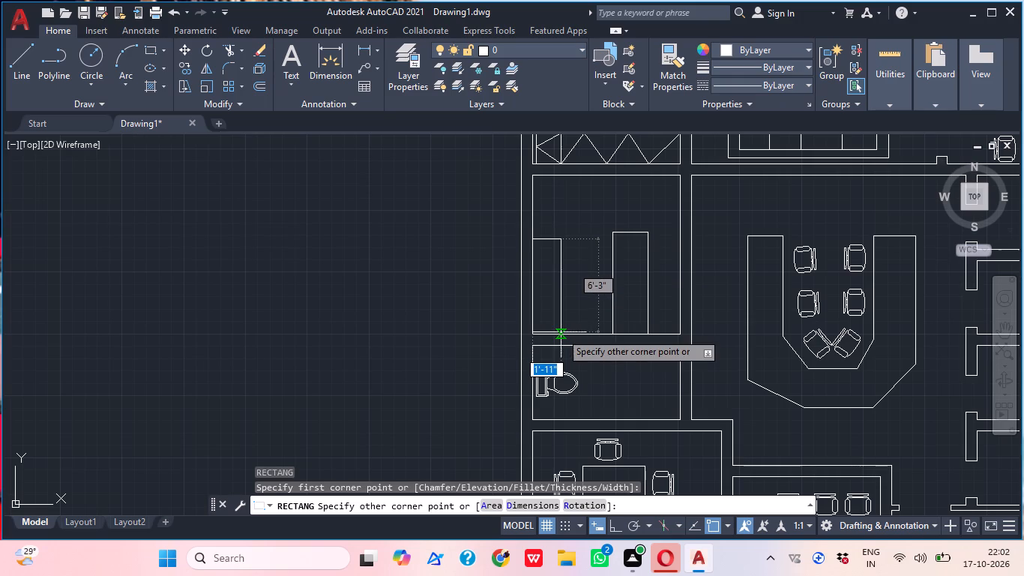
pyautogui.scroll(1, 561, 332)
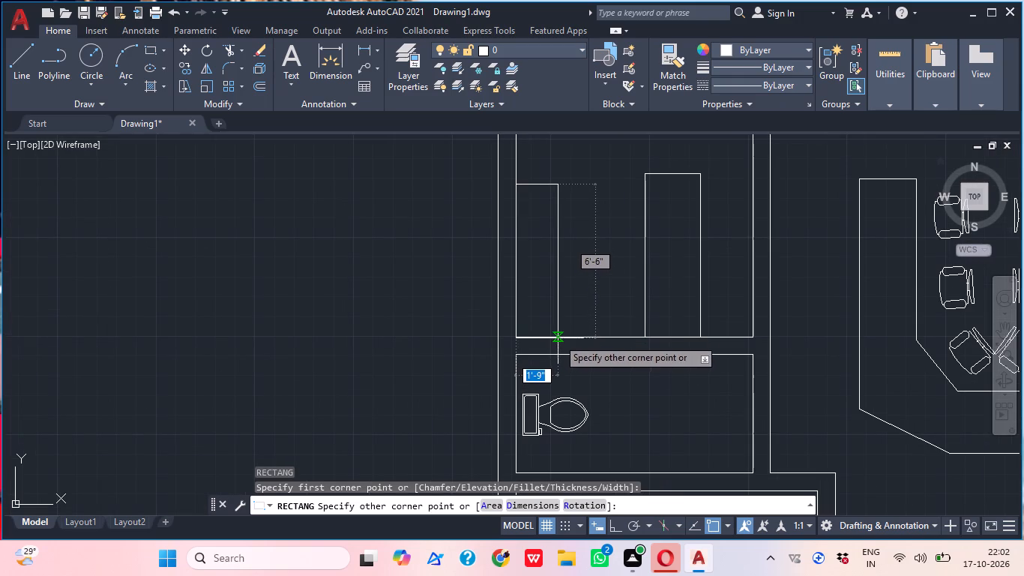
pyautogui.click(558, 338)
# Draw a rectangle along the south wall joining the west-wall rectangle to the desk.
pyautogui.write('REC')
pyautogui.press('space')
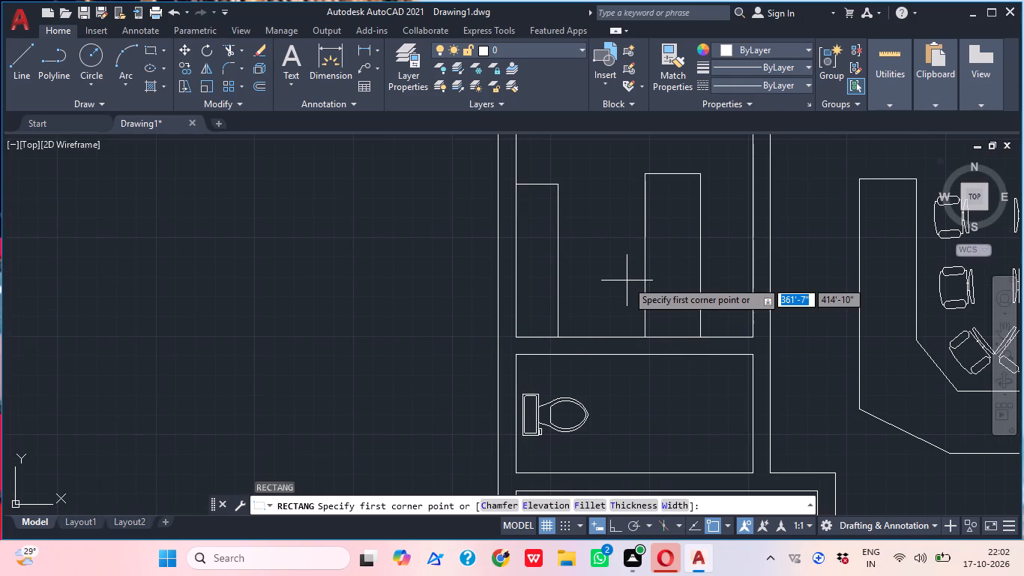
pyautogui.click(557, 293)
pyautogui.click(648, 339)
pyautogui.press('Escape')
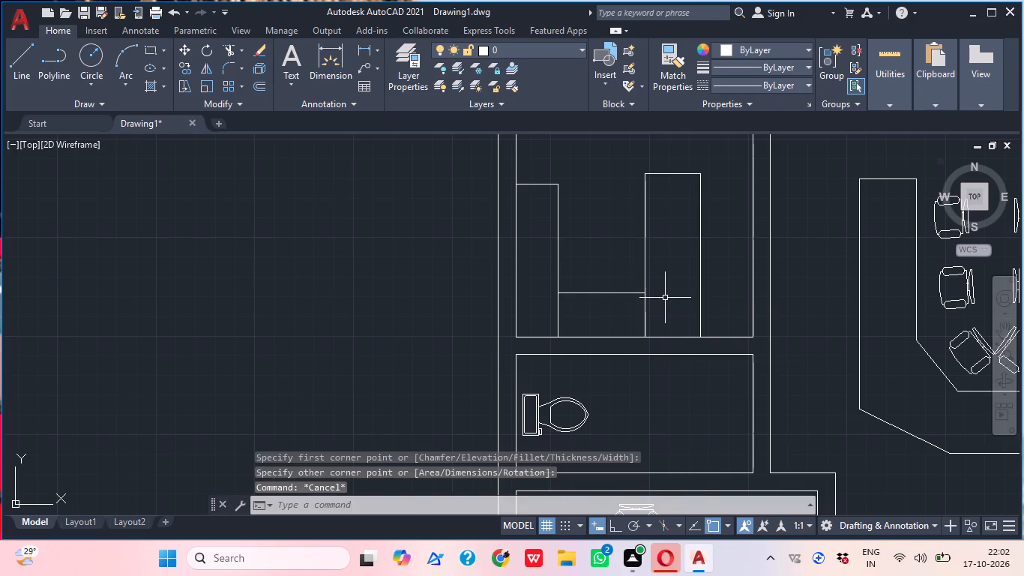
# Copy the three chairs east of the southwest room's conference table to the east side of the new desk north of the toilet.
pyautogui.scroll(-1, 665, 298)
pyautogui.moveTo(668, 298); pyautogui.dragTo(633, 315, button='middle')
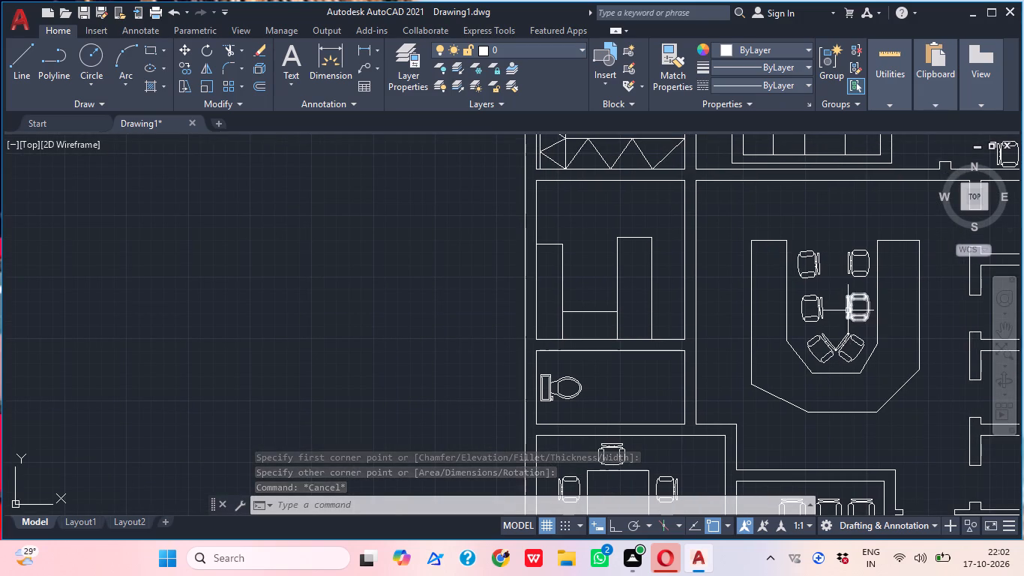
pyautogui.scroll(-1, 843, 311)
pyautogui.moveTo(736, 452); pyautogui.dragTo(728, 343, button='middle')
pyautogui.scroll(2, 736, 385)
pyautogui.click(746, 355)
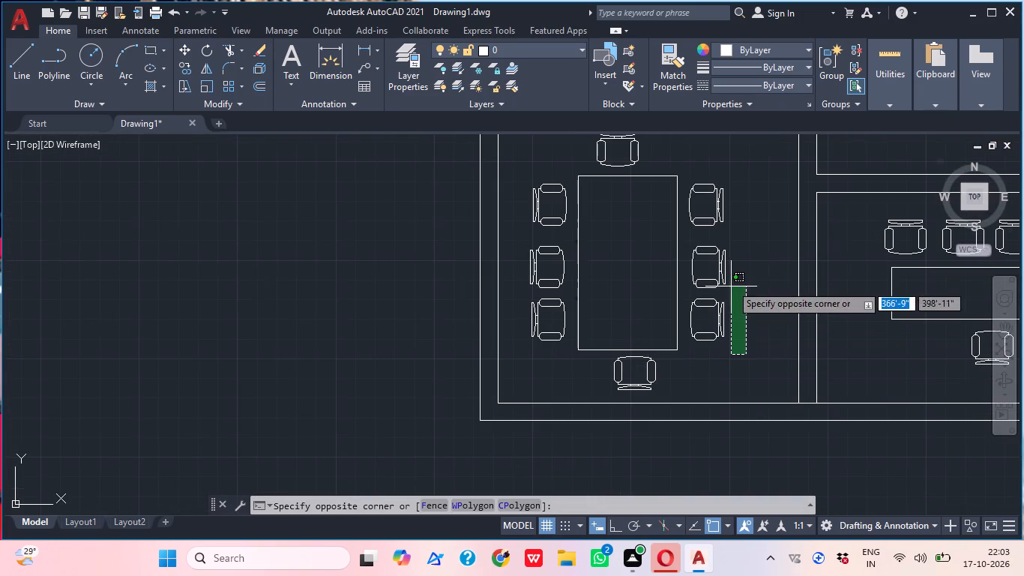
pyautogui.click(714, 196)
pyautogui.press('c')
pyautogui.write('OP')
pyautogui.press('space')
pyautogui.click(724, 316)
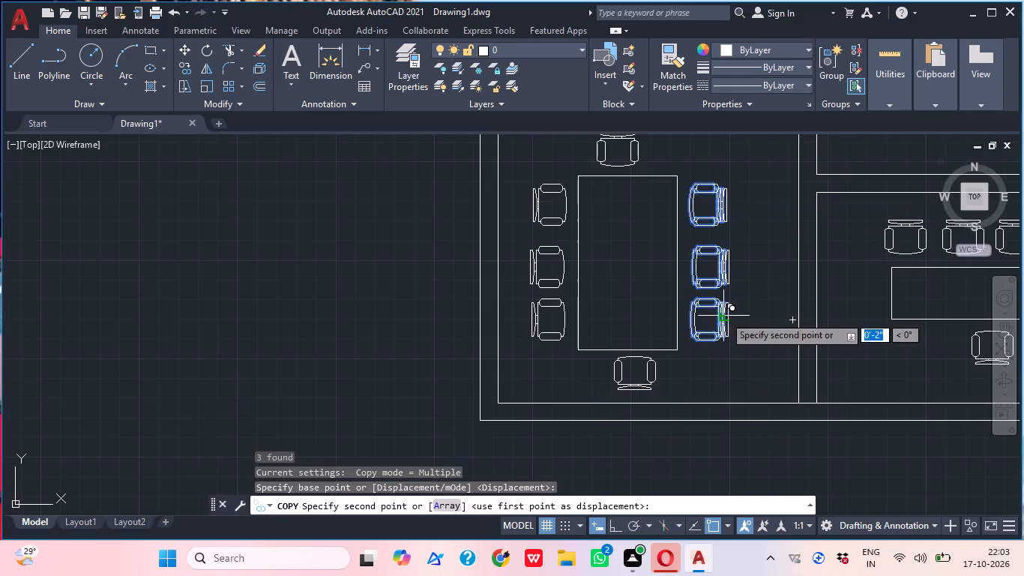
pyautogui.scroll(-3, 724, 316)
pyautogui.moveTo(688, 267); pyautogui.dragTo(681, 421, button='middle')
pyautogui.scroll(3, 737, 385)
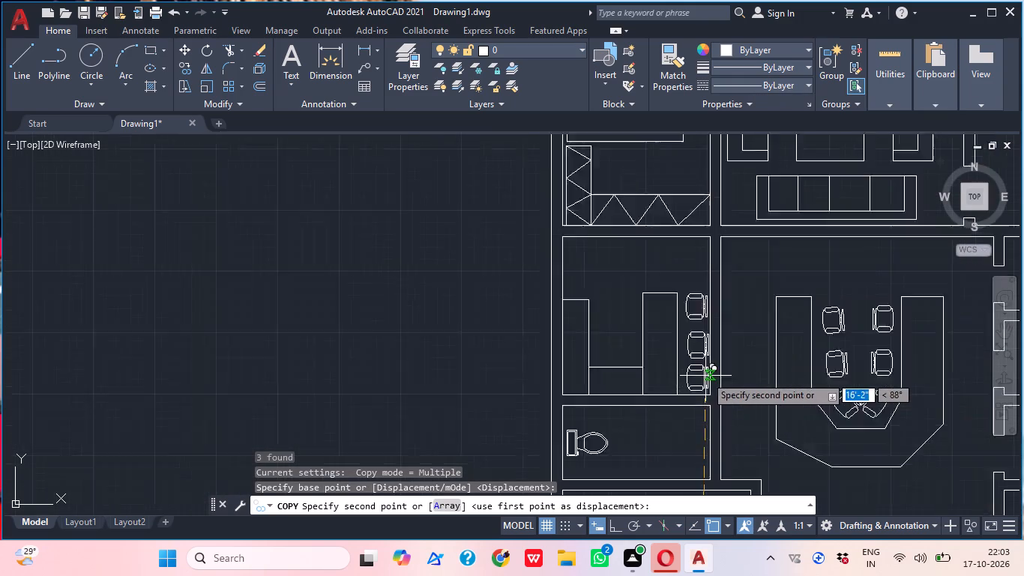
pyautogui.scroll(2, 705, 376)
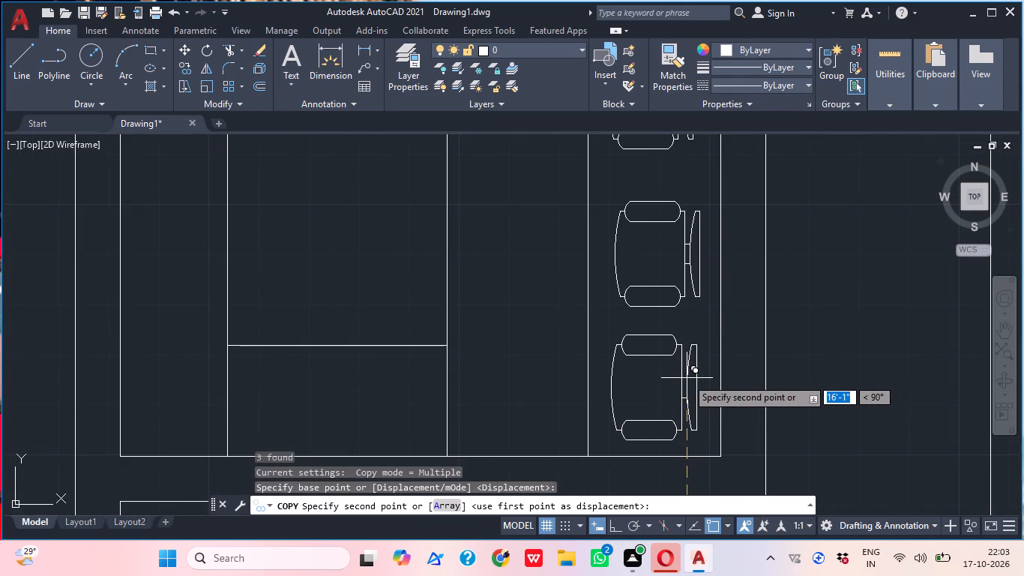
pyautogui.click(687, 378)
pyautogui.scroll(-2, 711, 379)
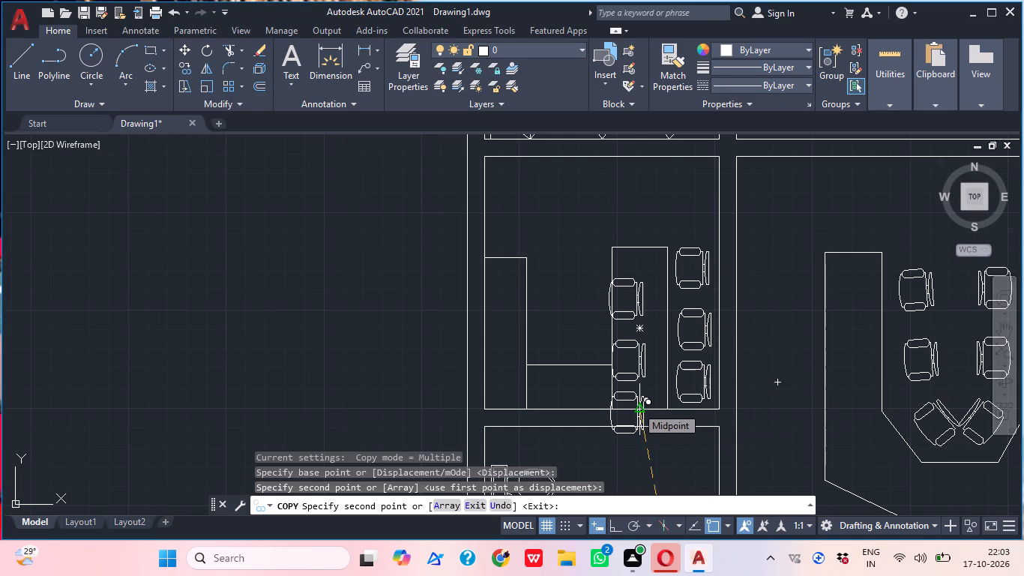
pyautogui.press('Escape')
# Copy the northernmost chair west of the southwest room's conference table to the west side of the desk north of the toilet.
pyautogui.scroll(-5, 695, 343)
pyautogui.scroll(3, 679, 398)
pyautogui.scroll(2, 690, 333)
pyautogui.moveTo(669, 417); pyautogui.dragTo(690, 321, button='middle')
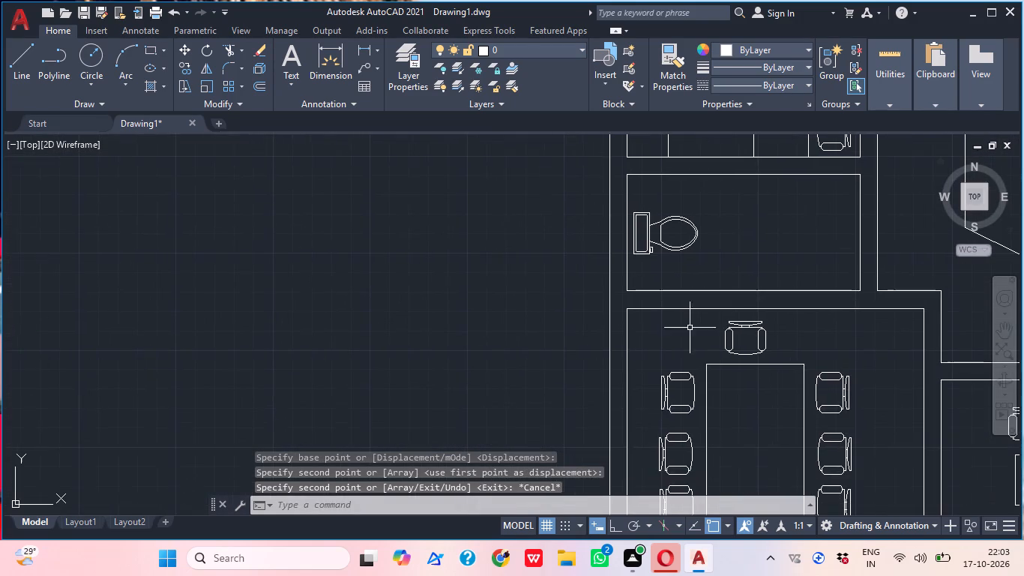
pyautogui.click(651, 418)
pyautogui.click(670, 387)
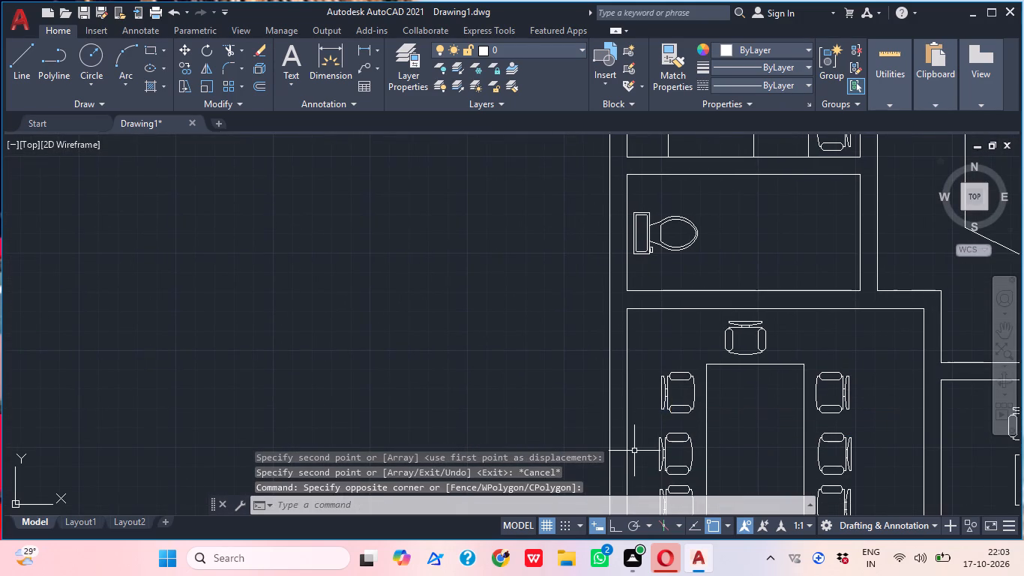
pyautogui.click(672, 420)
pyautogui.click(670, 396)
pyautogui.press('c')
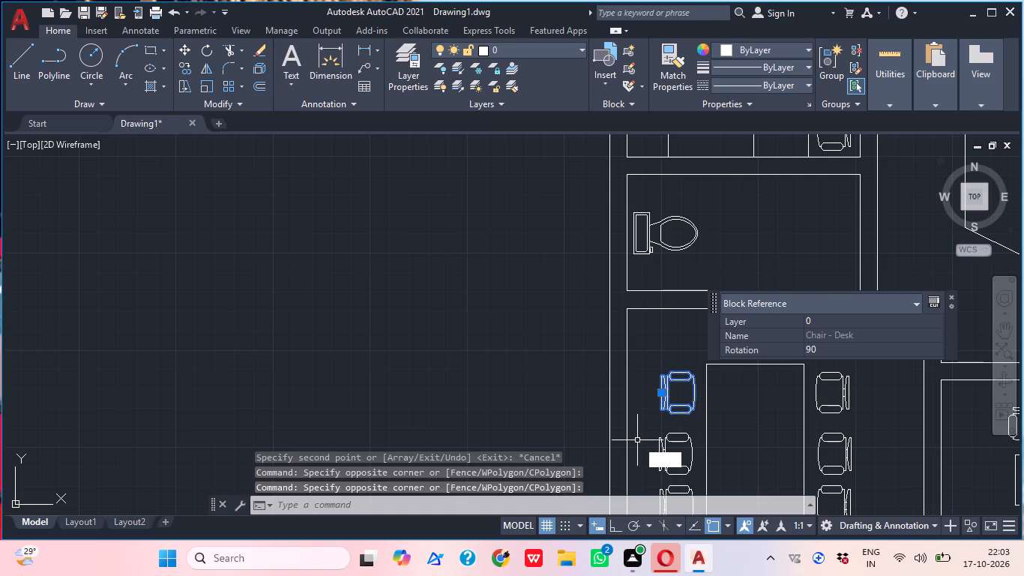
pyautogui.press('o')
pyautogui.write('P')
pyautogui.press('space')
pyautogui.click(697, 376)
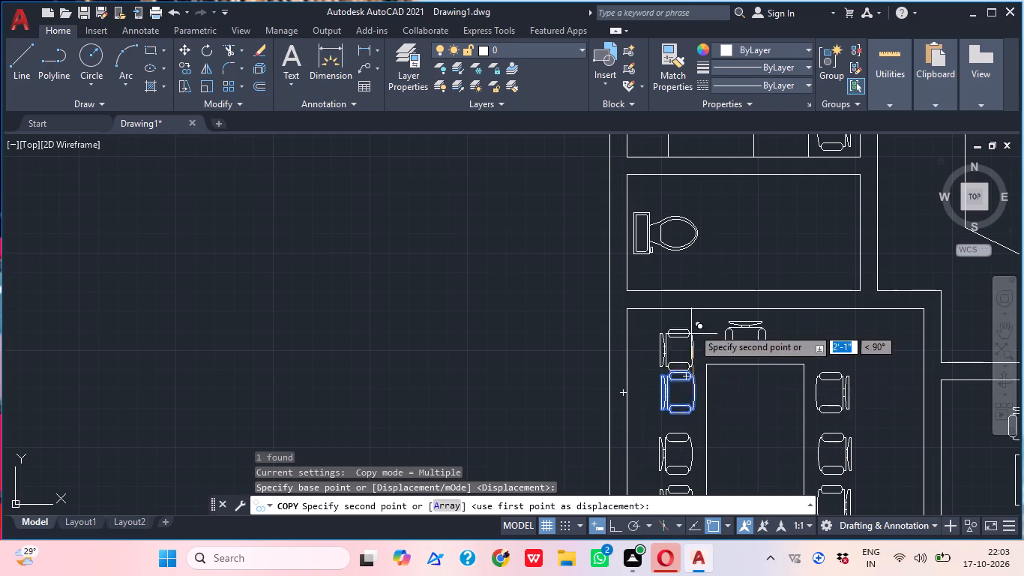
pyautogui.scroll(-2, 693, 328)
pyautogui.moveTo(690, 336); pyautogui.dragTo(685, 366, button='middle')
pyautogui.scroll(1, 687, 260)
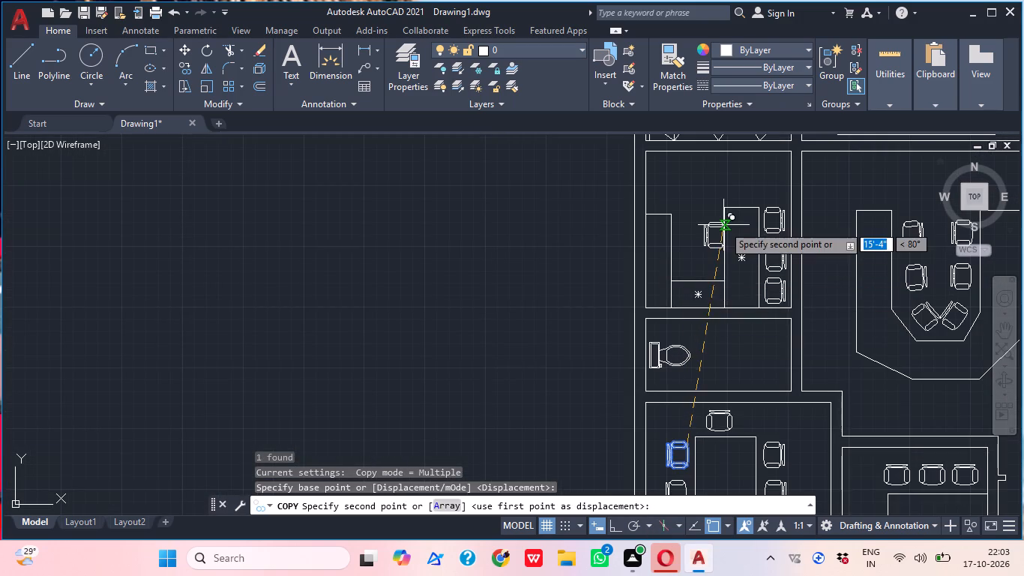
pyautogui.scroll(2, 723, 225)
pyautogui.click(705, 262)
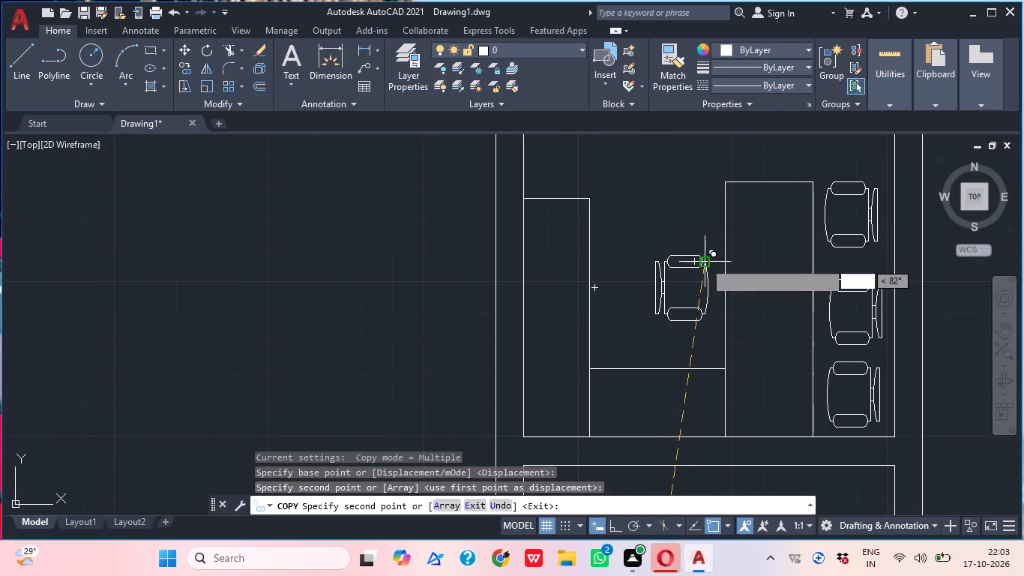
pyautogui.press('Escape')
# Copy the three chairs north of the desk in the room east of the conference room to the north side of the northwest room's desk.
pyautogui.scroll(-2, 763, 260)
pyautogui.moveTo(768, 266); pyautogui.dragTo(657, 325, button='middle')
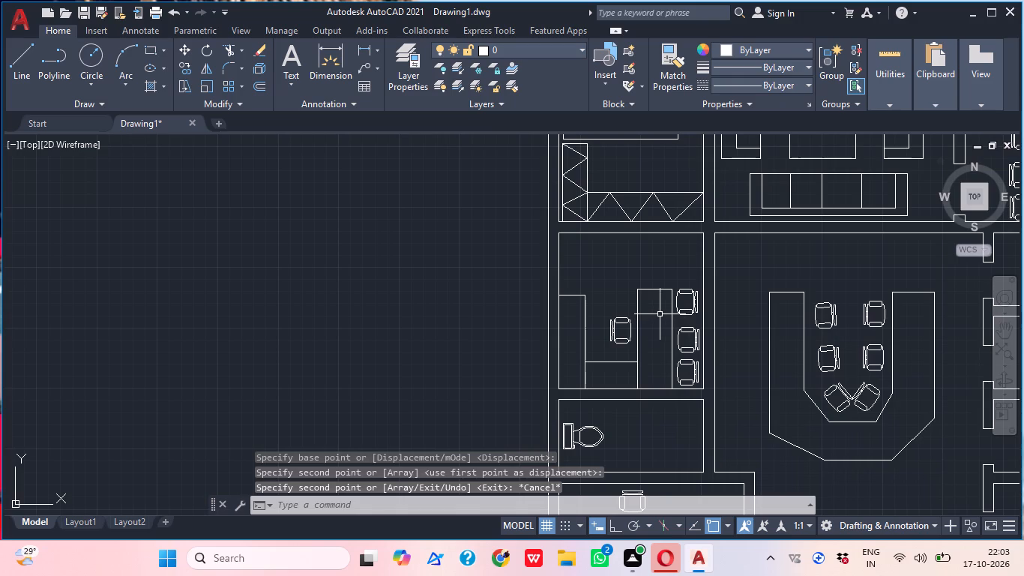
pyautogui.moveTo(664, 310); pyautogui.dragTo(692, 360, button='middle')
pyautogui.scroll(-1, 667, 314)
pyautogui.moveTo(666, 314); pyautogui.dragTo(657, 373, button='middle')
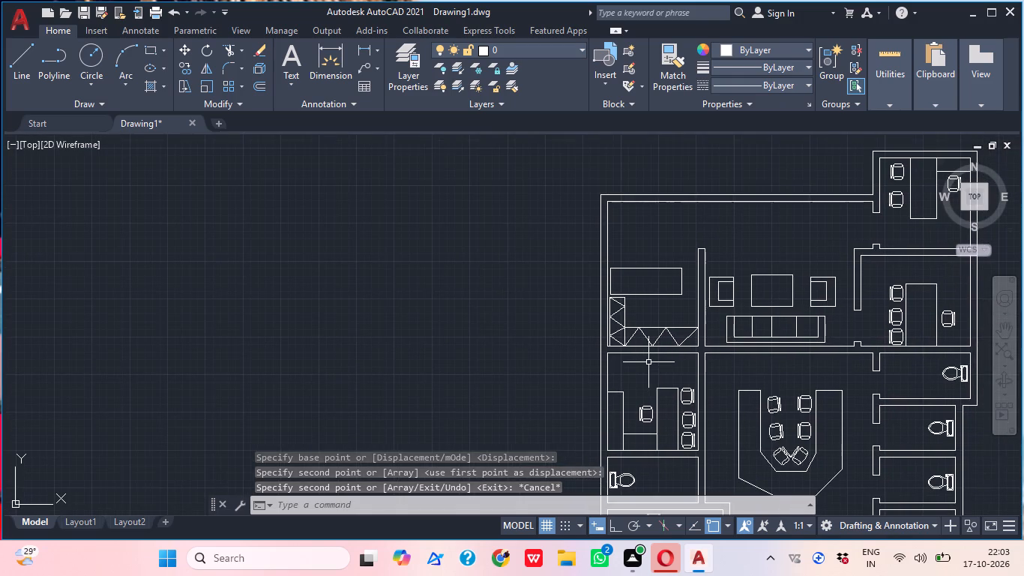
pyautogui.scroll(-2, 657, 352)
pyautogui.moveTo(769, 349); pyautogui.dragTo(760, 232, button='middle')
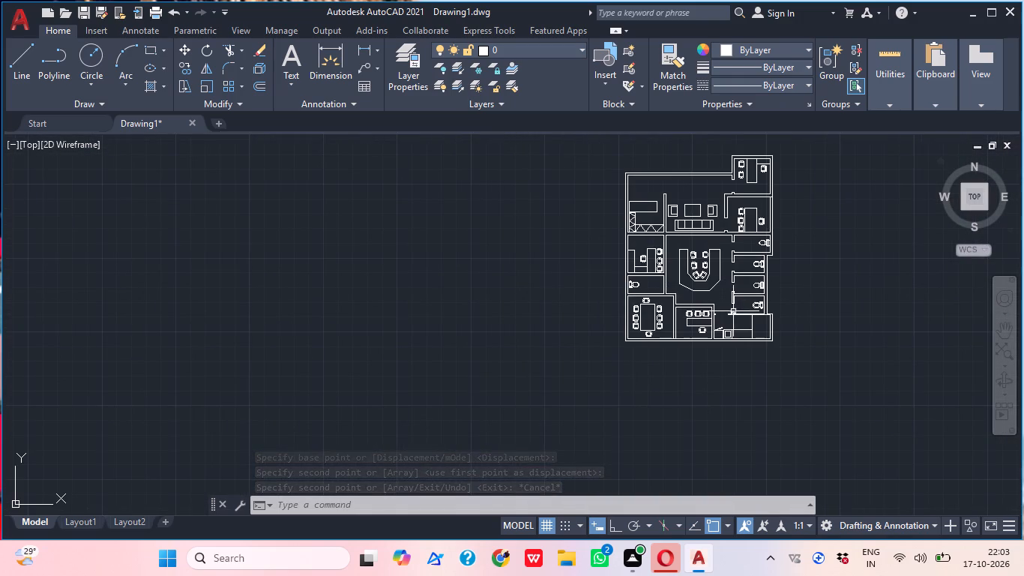
pyautogui.moveTo(711, 356); pyautogui.dragTo(747, 244, button='middle')
pyautogui.scroll(4, 741, 206)
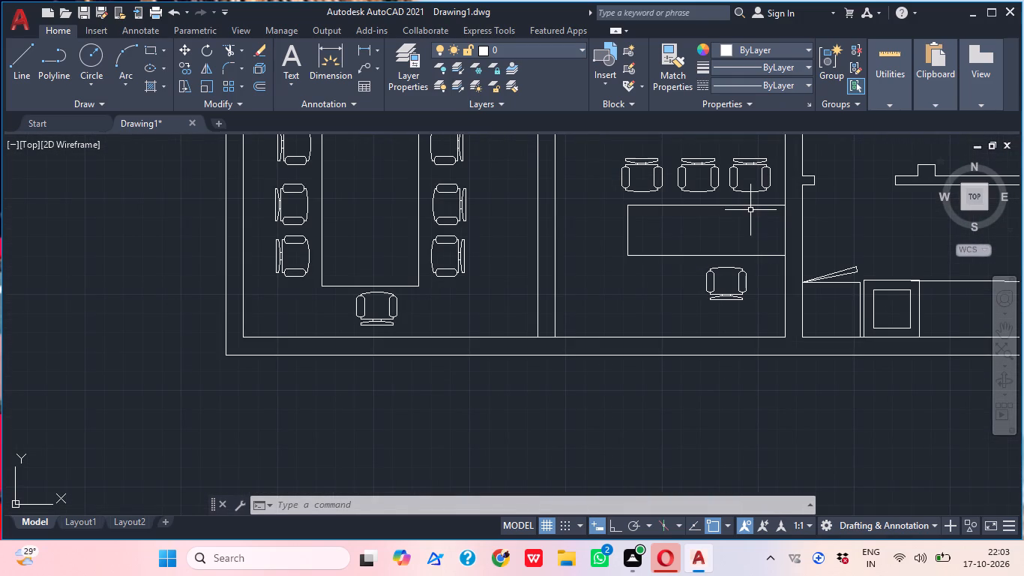
pyautogui.click(767, 193)
pyautogui.click(654, 173)
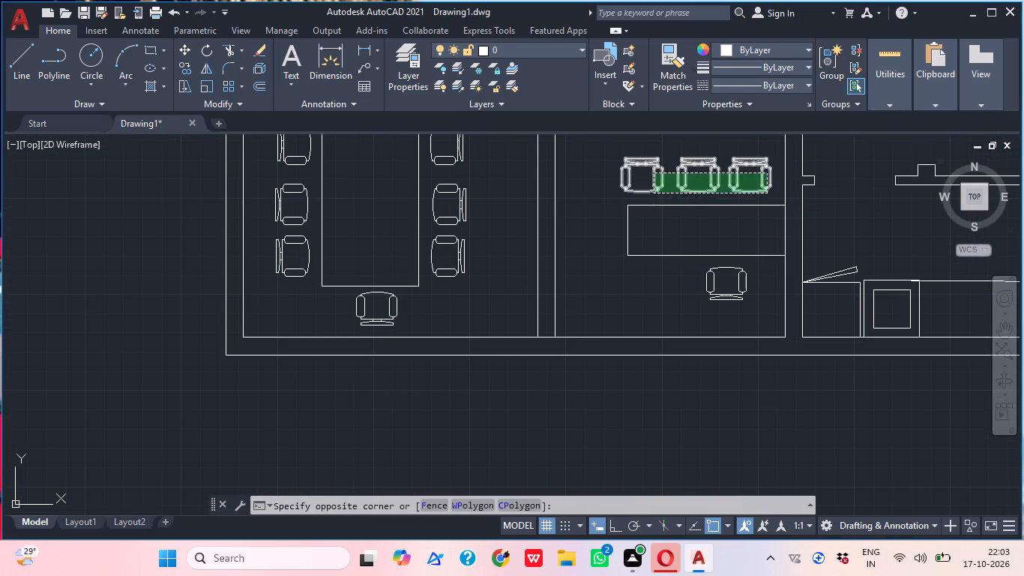
pyautogui.write('CP')
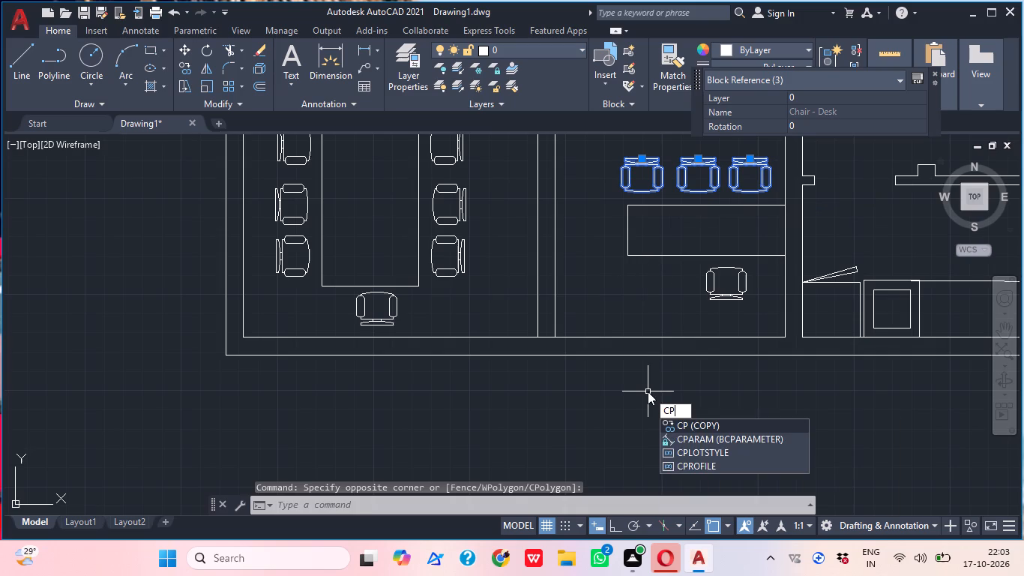
pyautogui.click(720, 424)
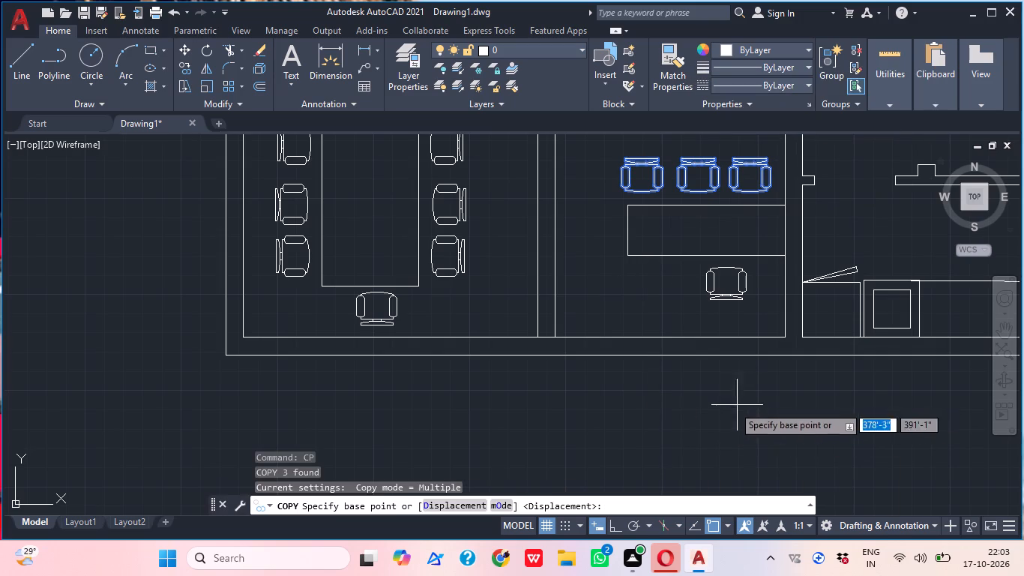
pyautogui.moveTo(708, 361); pyautogui.dragTo(711, 472, button='middle')
pyautogui.click(715, 301)
pyautogui.scroll(-3, 735, 348)
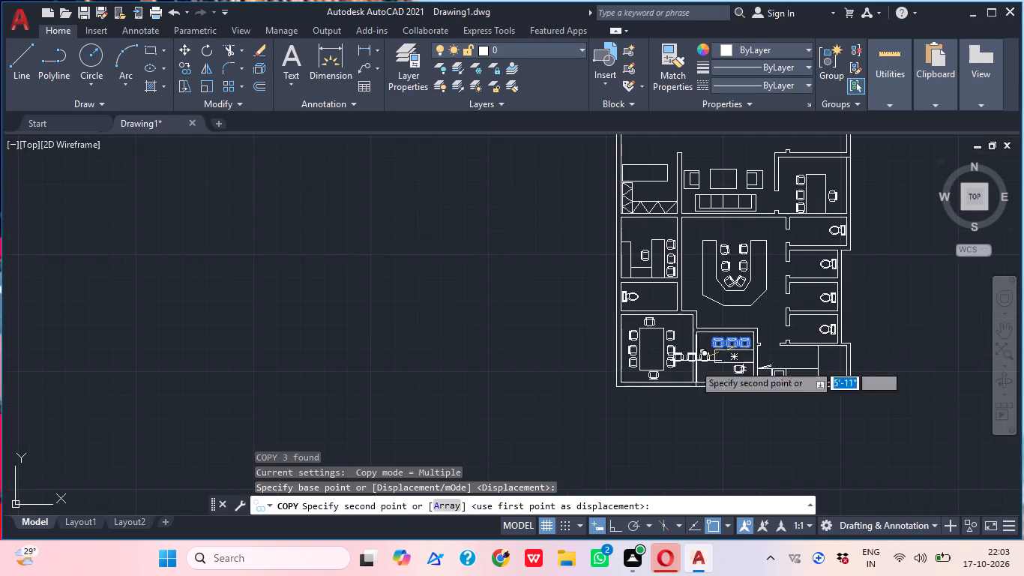
pyautogui.moveTo(669, 408); pyautogui.dragTo(673, 454, button='middle')
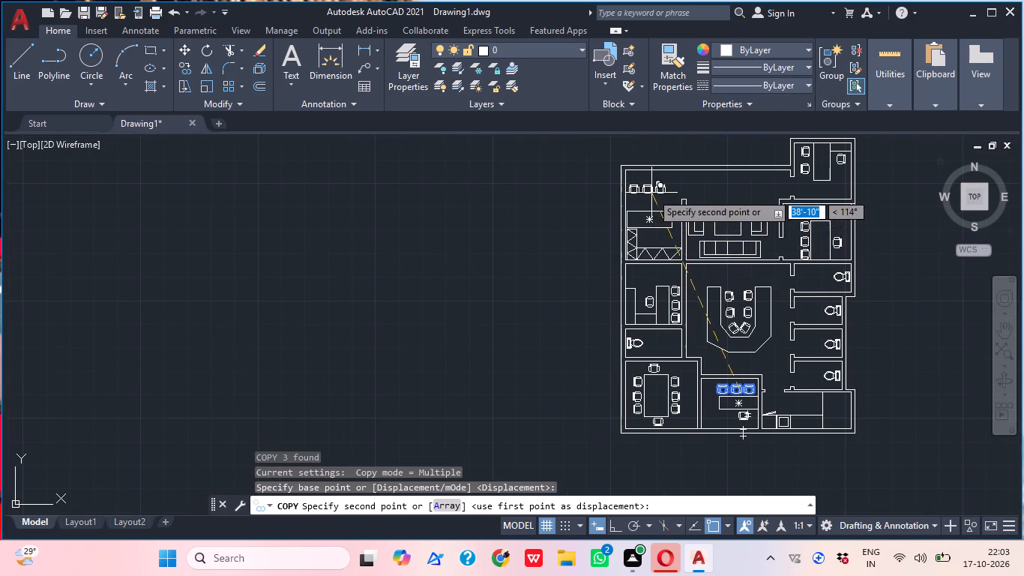
pyautogui.scroll(3, 649, 179)
pyautogui.click(660, 262)
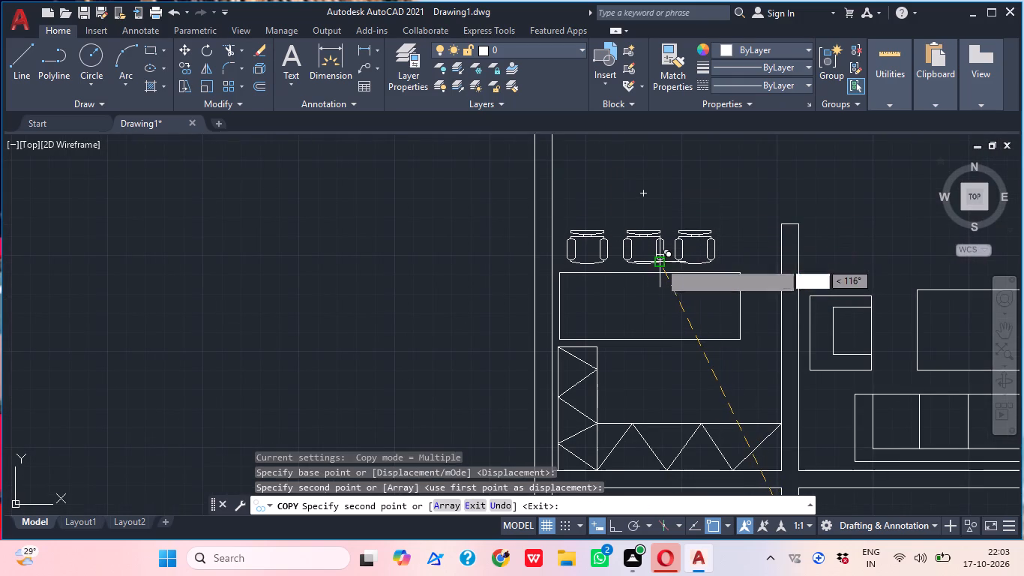
# Place another copy of the three chairs south of the northwest desk, keeping only the westernmost chair and erasing the other two.
pyautogui.moveTo(657, 355); pyautogui.dragTo(662, 292, button='middle')
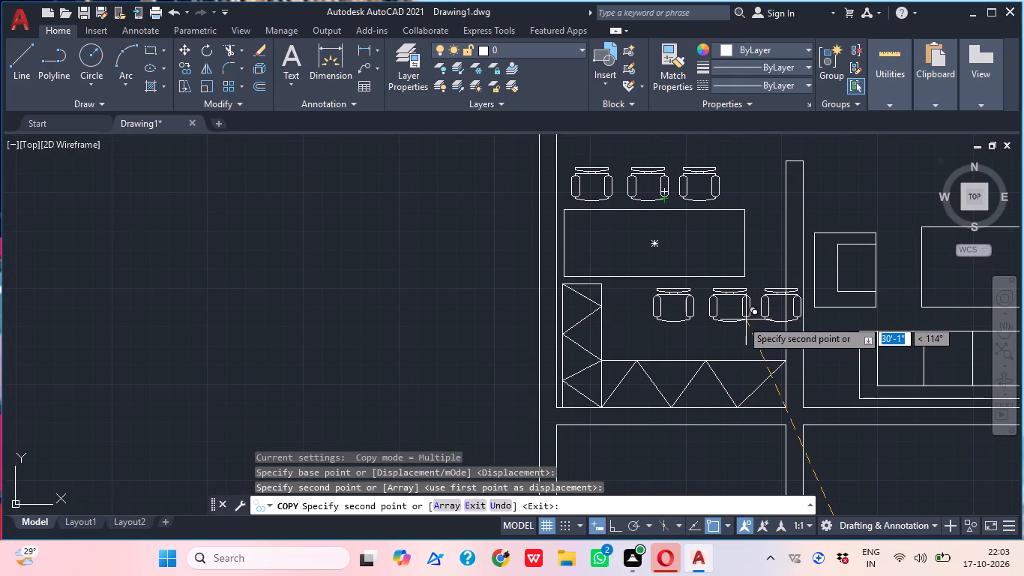
pyautogui.click(739, 320)
pyautogui.press('Escape')
pyautogui.click(763, 341)
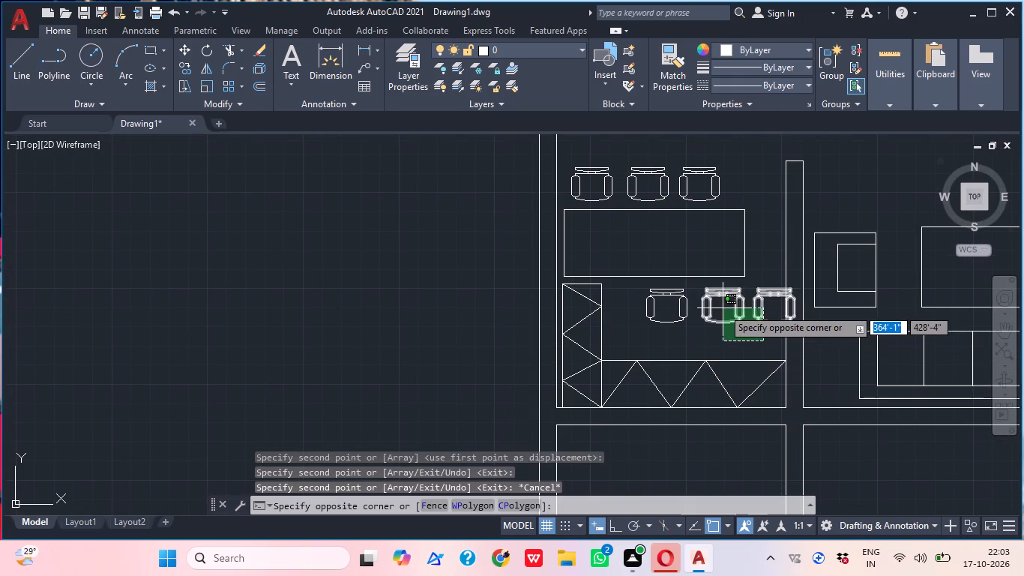
pyautogui.click(723, 308)
pyautogui.press('Delete')
# Rotate the single chair south of the northwest desk by 180 degrees so that it faces the desk.
pyautogui.click(706, 319)
pyautogui.click(678, 305)
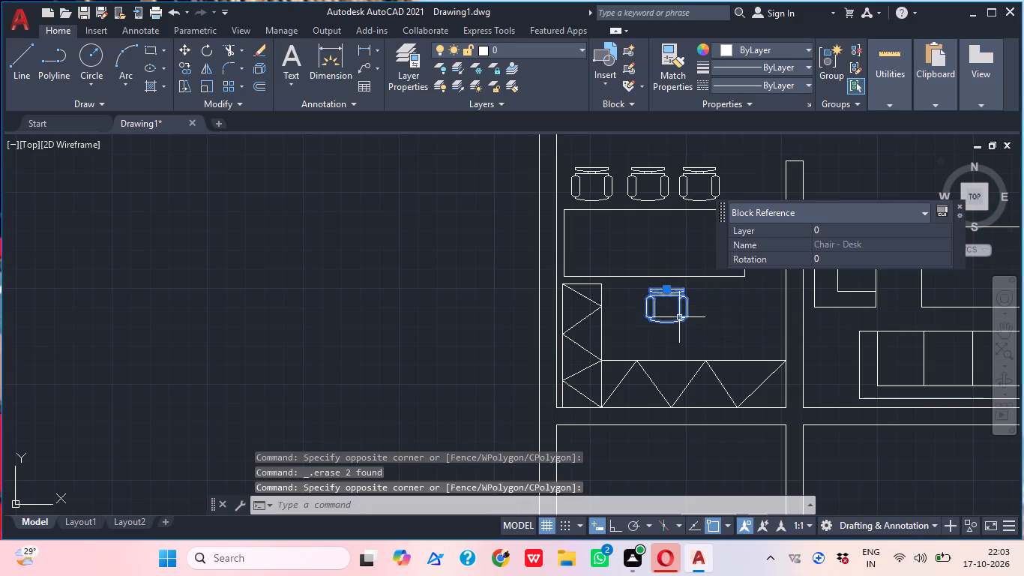
pyautogui.write('RO')
pyautogui.press('space')
pyautogui.click(679, 321)
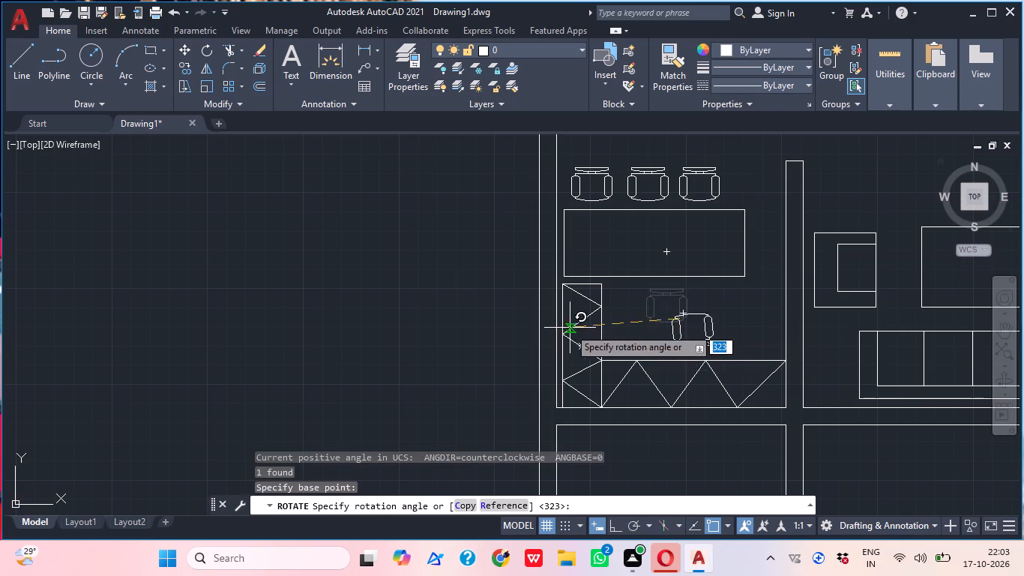
pyautogui.click(615, 520)
pyautogui.click(508, 328)
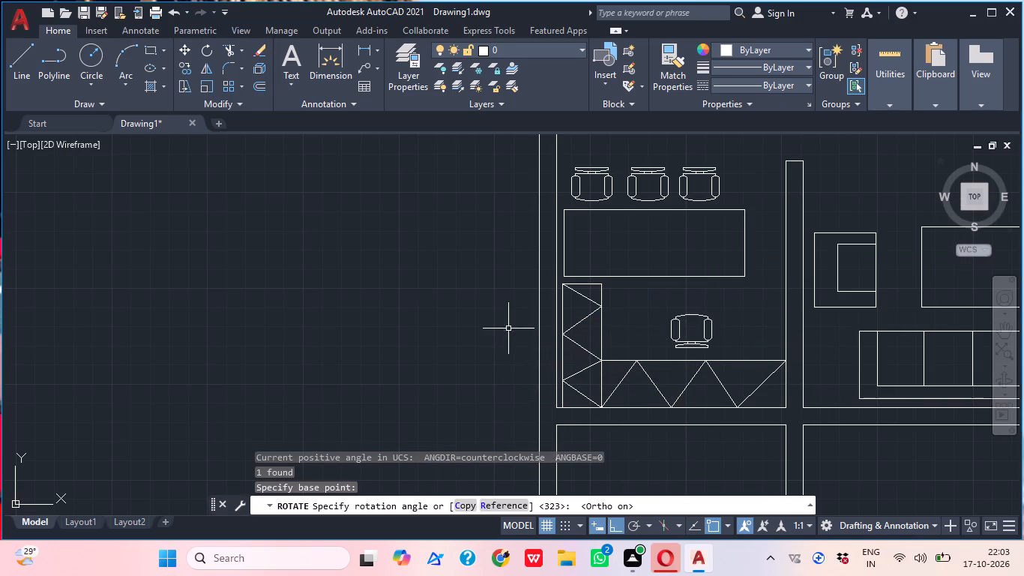
# Move the rotated chair northwest, close to the south side of the northwest desk, with Ortho off.
pyautogui.click(745, 331)
pyautogui.click(707, 328)
pyautogui.press('m')
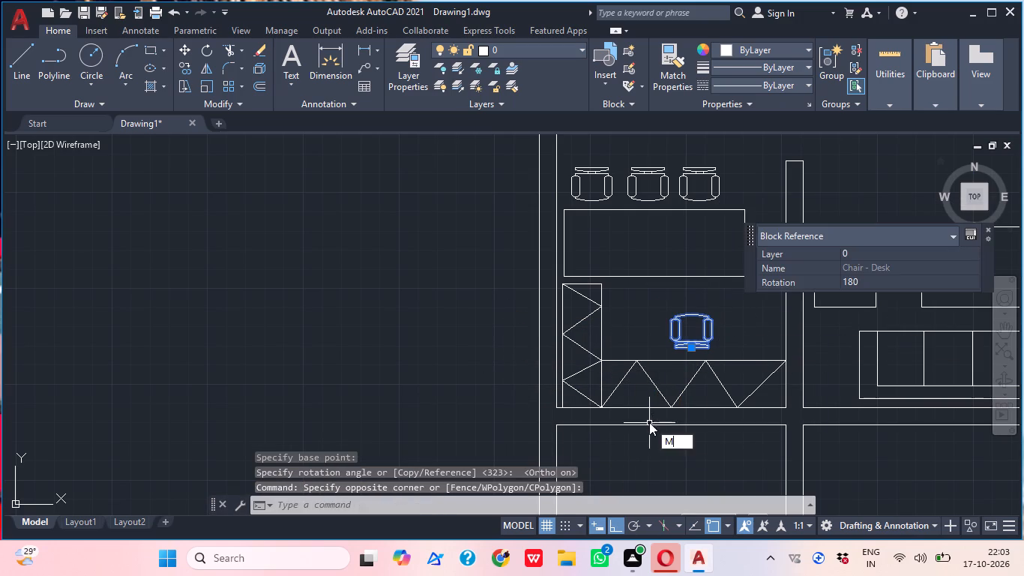
pyautogui.press('space')
pyautogui.click(693, 338)
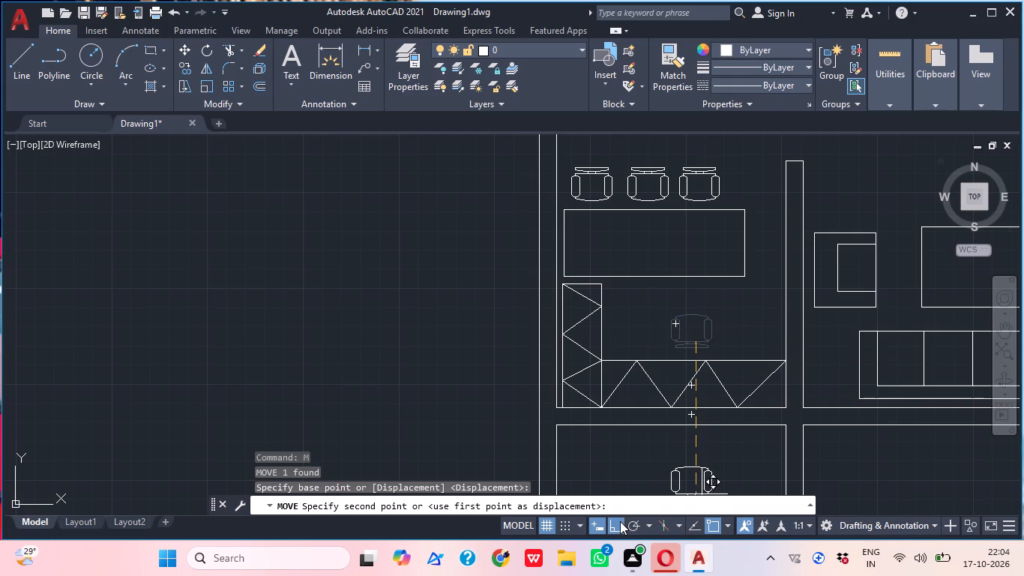
pyautogui.click(620, 521)
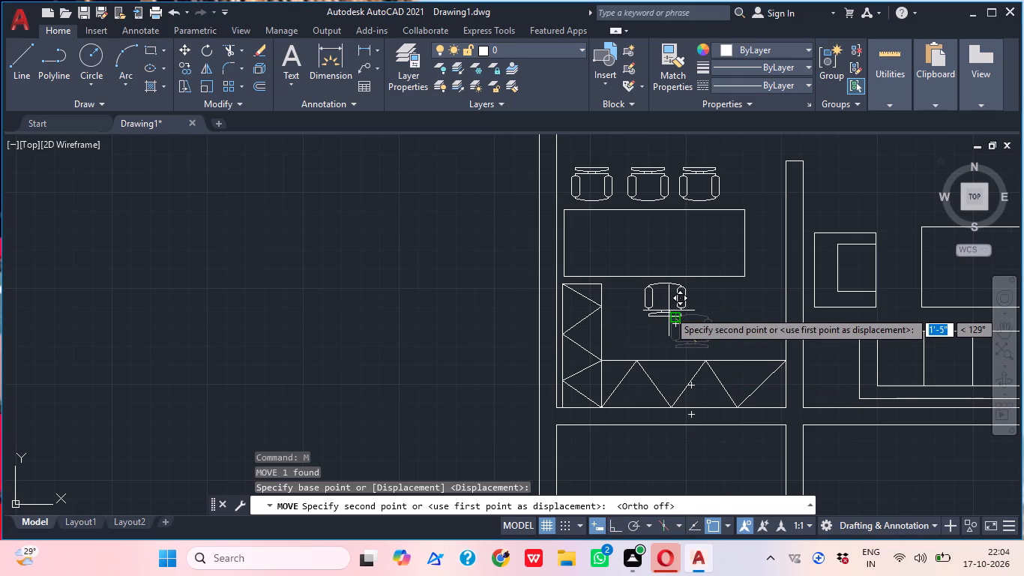
pyautogui.click(669, 310)
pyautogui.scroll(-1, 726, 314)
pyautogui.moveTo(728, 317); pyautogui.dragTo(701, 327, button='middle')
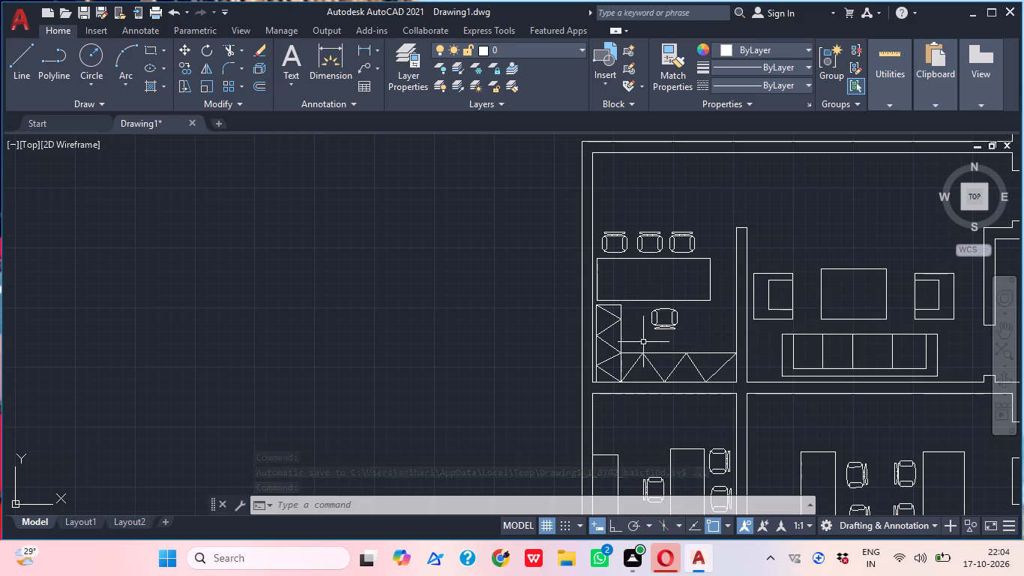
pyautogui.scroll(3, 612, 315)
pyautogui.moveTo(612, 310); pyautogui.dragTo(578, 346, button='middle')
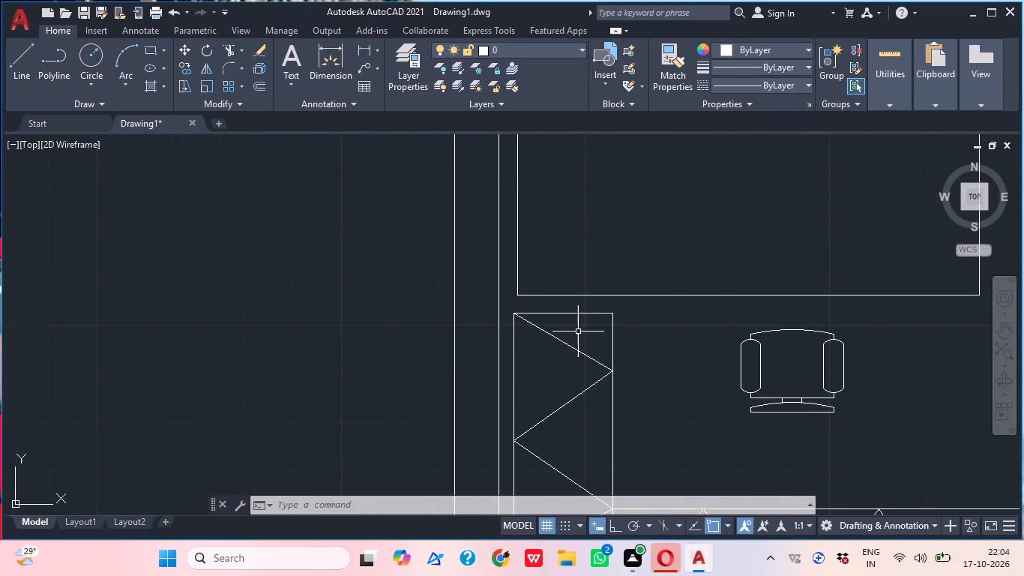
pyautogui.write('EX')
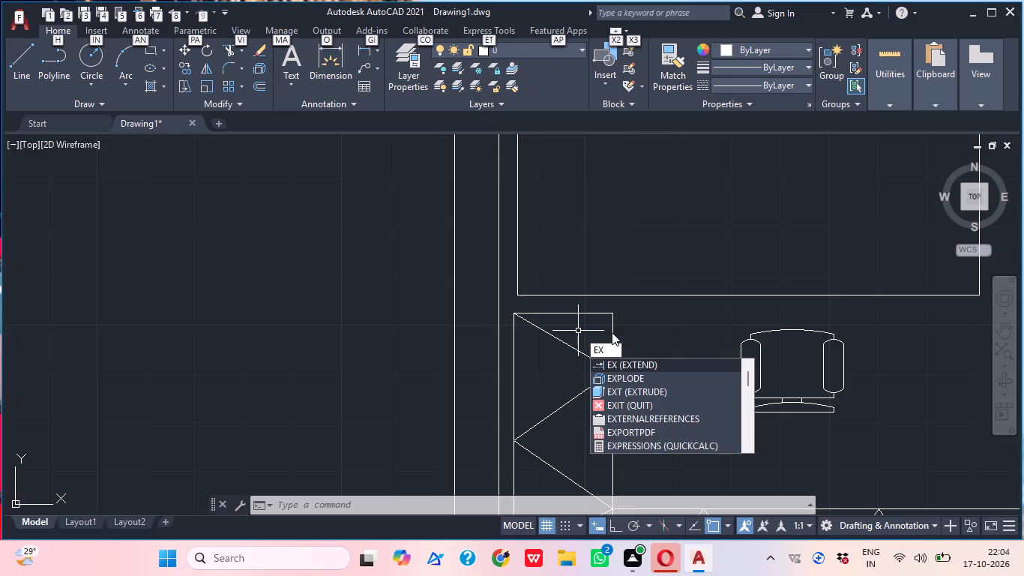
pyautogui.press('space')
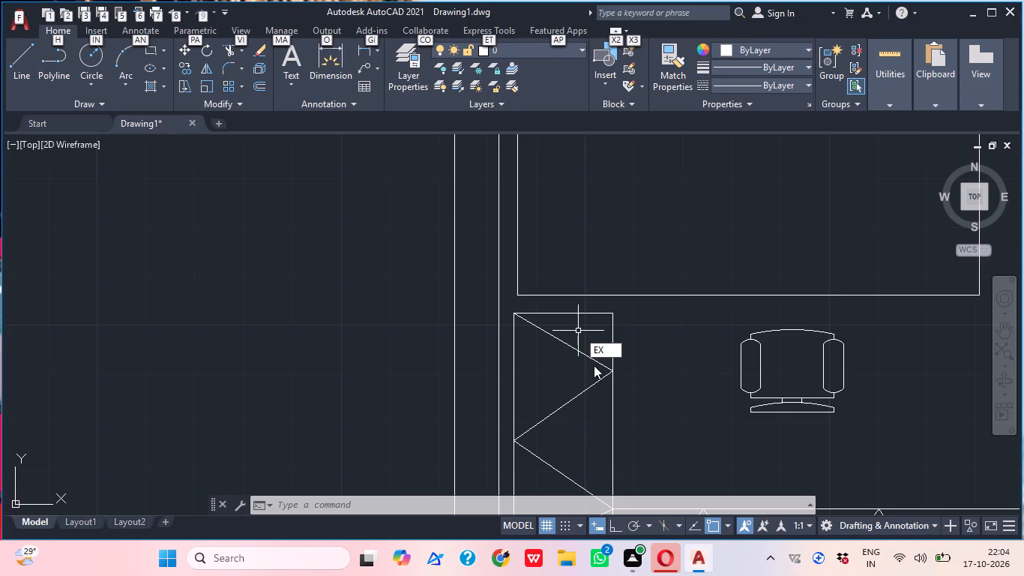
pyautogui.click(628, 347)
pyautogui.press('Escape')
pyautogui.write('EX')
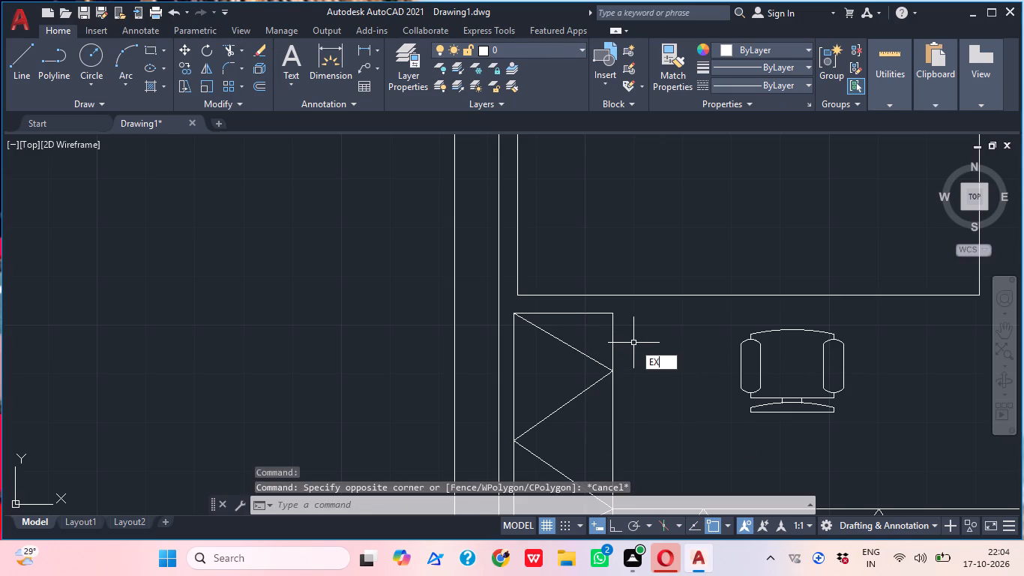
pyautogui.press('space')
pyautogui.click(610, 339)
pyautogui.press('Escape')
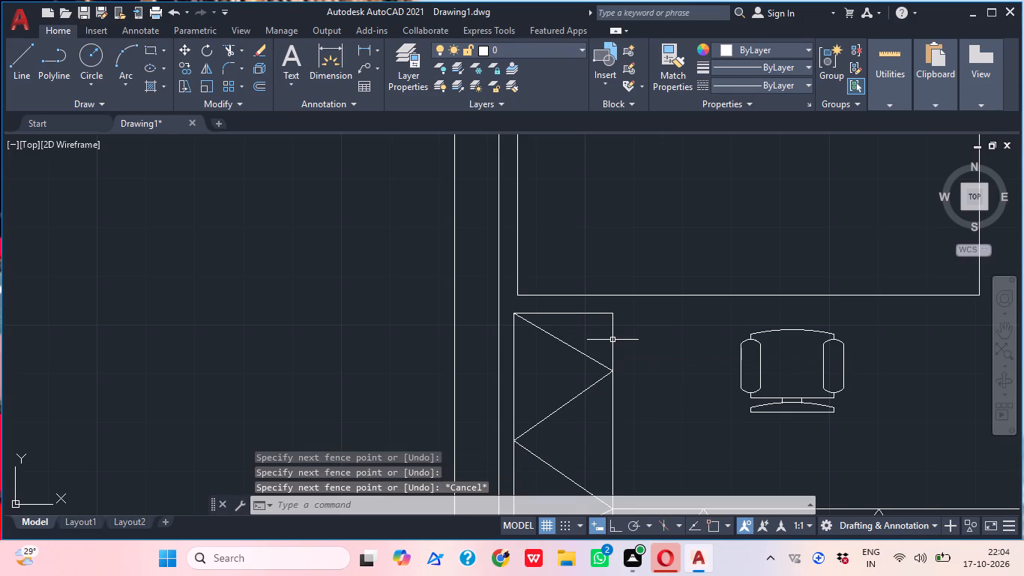
# Draw lines about 4" long at both ends and along the desk's south edge to join the northwest desk to the west-wall cabinet.
pyautogui.write('L')
pyautogui.press('space')
pyautogui.click(613, 313)
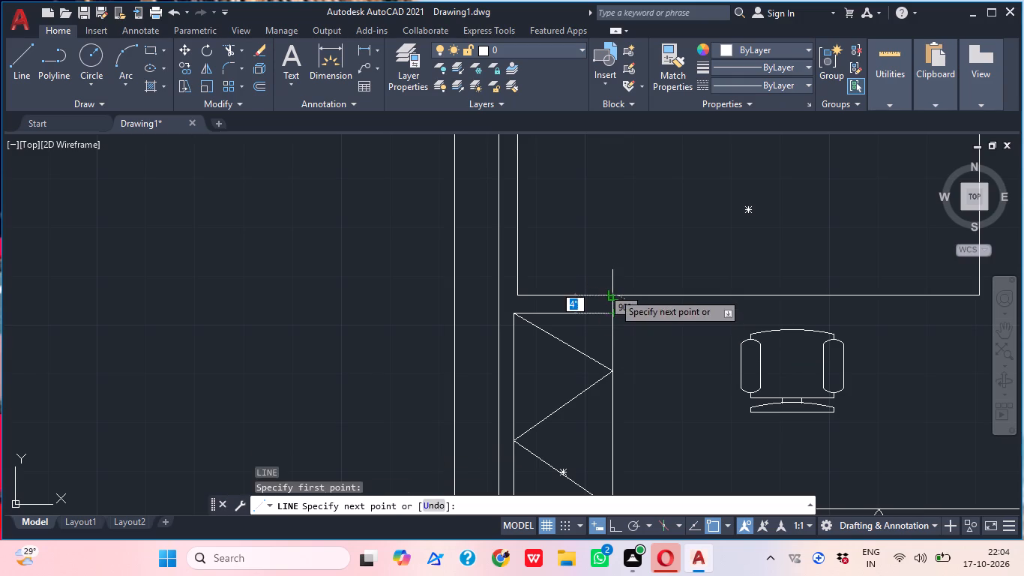
pyautogui.click(613, 292)
pyautogui.click(516, 296)
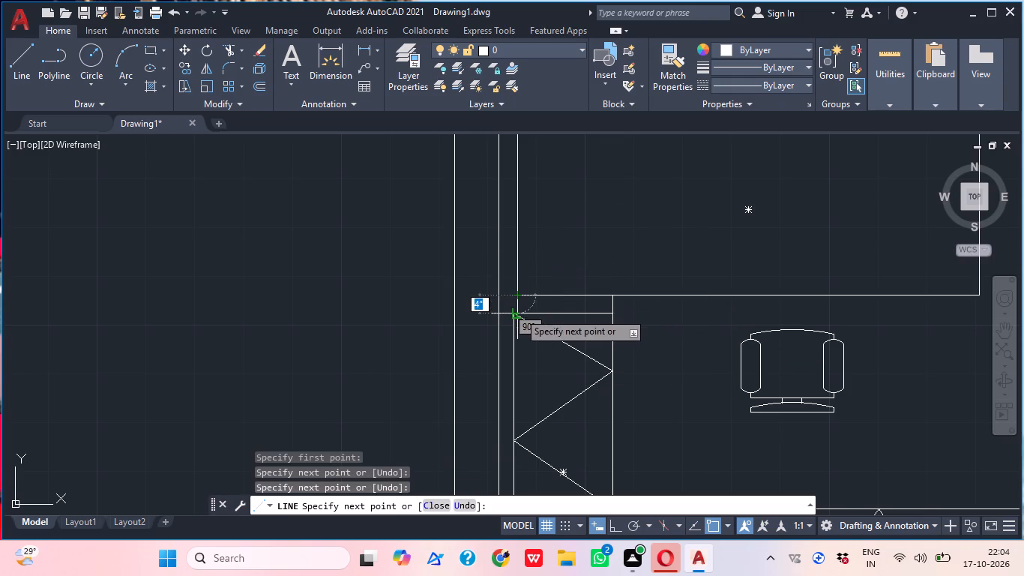
pyautogui.click(519, 312)
pyautogui.press('Escape')
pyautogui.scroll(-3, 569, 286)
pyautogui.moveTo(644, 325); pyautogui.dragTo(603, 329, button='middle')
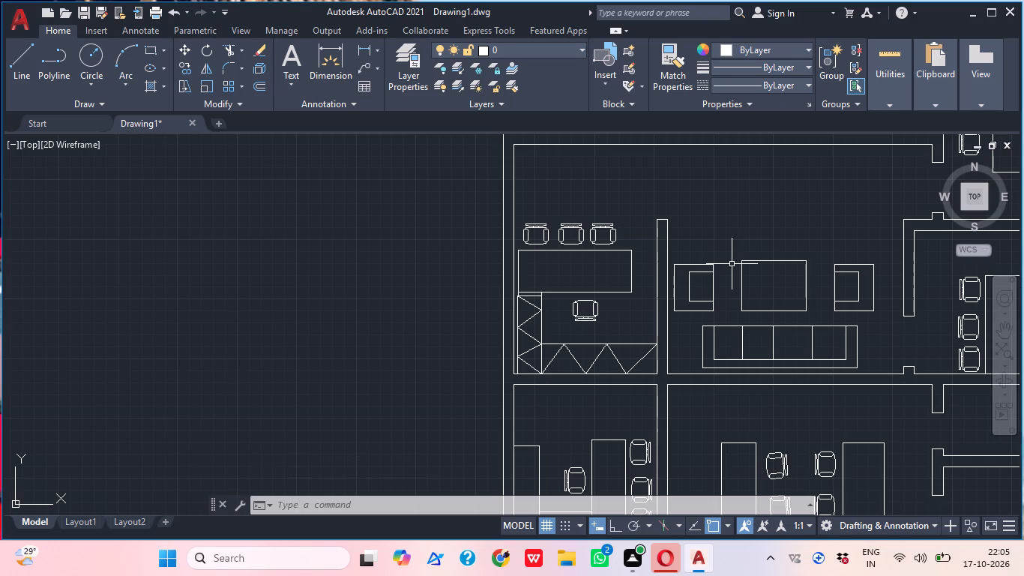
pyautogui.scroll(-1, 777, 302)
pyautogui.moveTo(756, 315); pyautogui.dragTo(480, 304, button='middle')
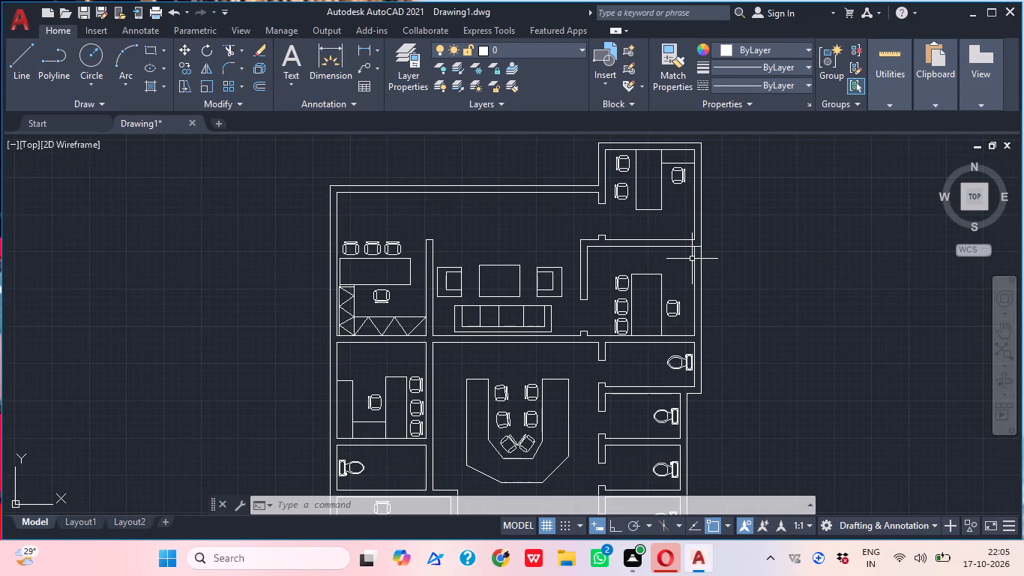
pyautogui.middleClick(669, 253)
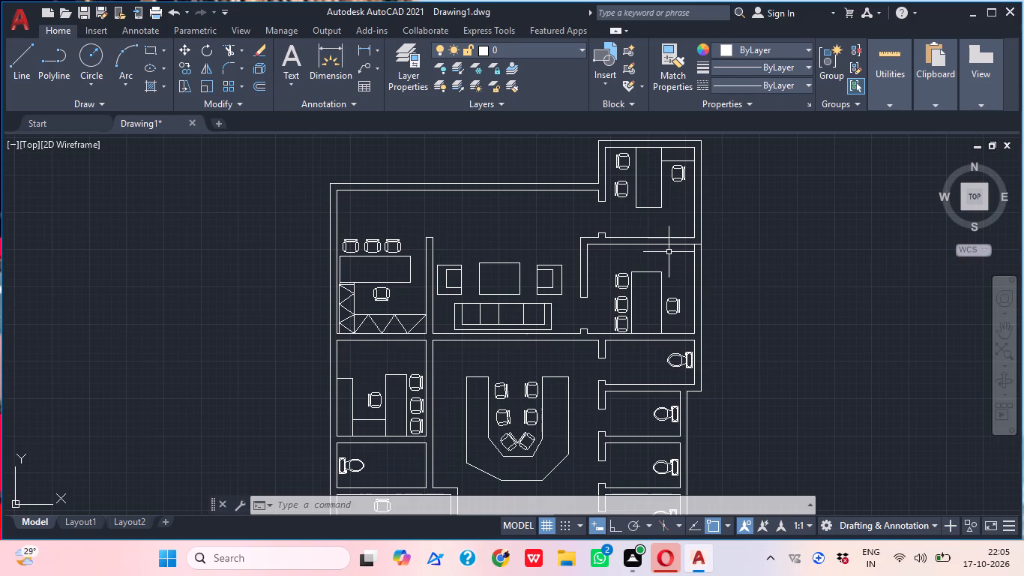
# Draw a line across the west wall's thickness, 6" south of the building's inner northwest corner.
pyautogui.moveTo(650, 265); pyautogui.dragTo(681, 247, button='middle')
pyautogui.moveTo(593, 286); pyautogui.dragTo(684, 265, button='middle')
pyautogui.moveTo(555, 256); pyautogui.dragTo(555, 258, button='middle')
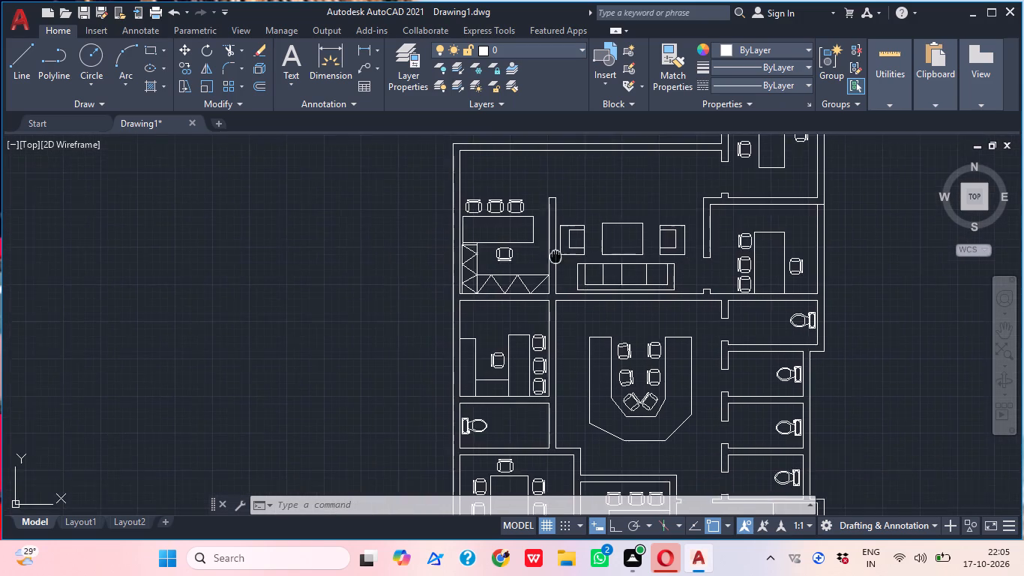
pyautogui.moveTo(555, 258); pyautogui.dragTo(579, 310, button='middle')
pyautogui.moveTo(514, 260); pyautogui.dragTo(555, 250, button='middle')
pyautogui.scroll(1, 525, 242)
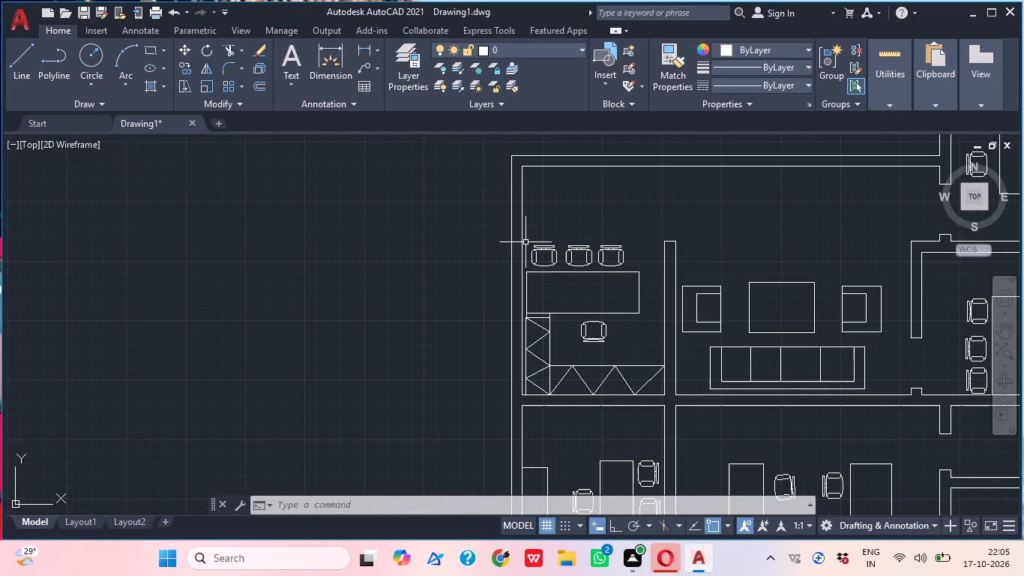
pyautogui.write('L TK')
pyautogui.press('space')
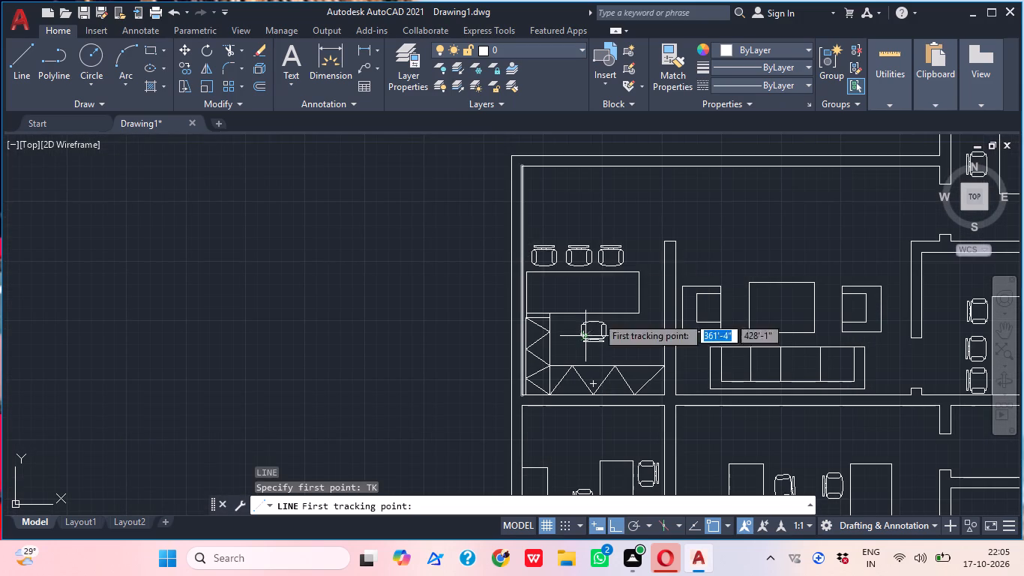
pyautogui.scroll(2, 546, 193)
pyautogui.moveTo(537, 180); pyautogui.dragTo(565, 238, button='middle')
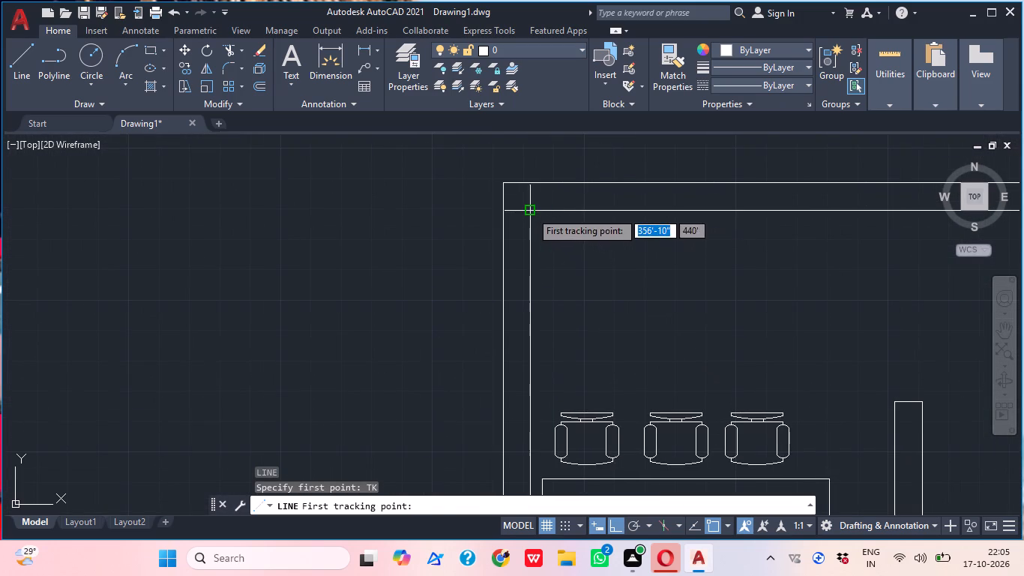
pyautogui.click(531, 211)
pyautogui.write('6"')
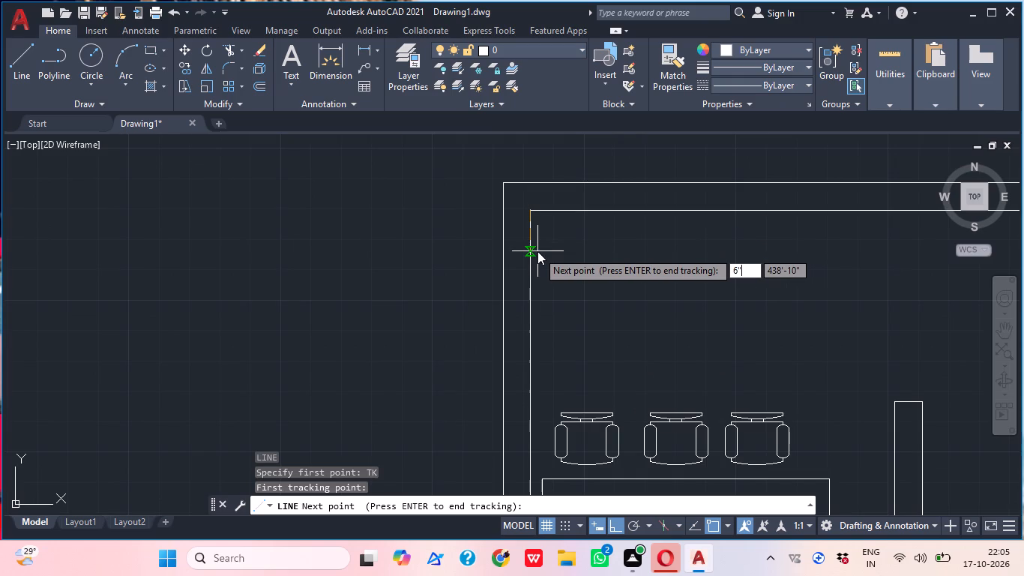
pyautogui.press('Return')
pyautogui.press('Return')
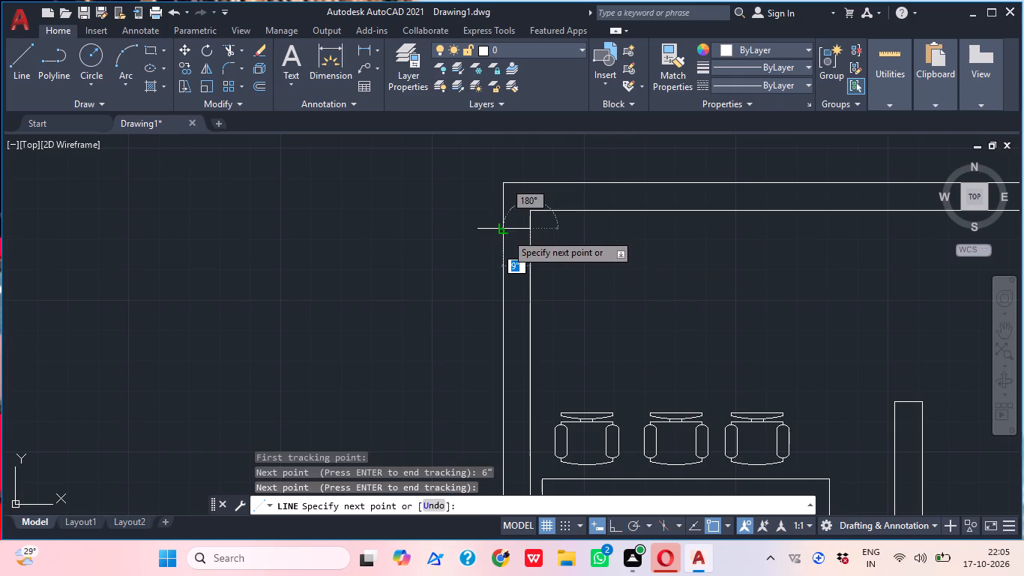
pyautogui.click(505, 233)
pyautogui.press('Escape')
# Offset the short line across the west wall 3'6" to the south.
pyautogui.moveTo(594, 259); pyautogui.dragTo(600, 251, button='middle')
pyautogui.write('O')
pyautogui.press('space')
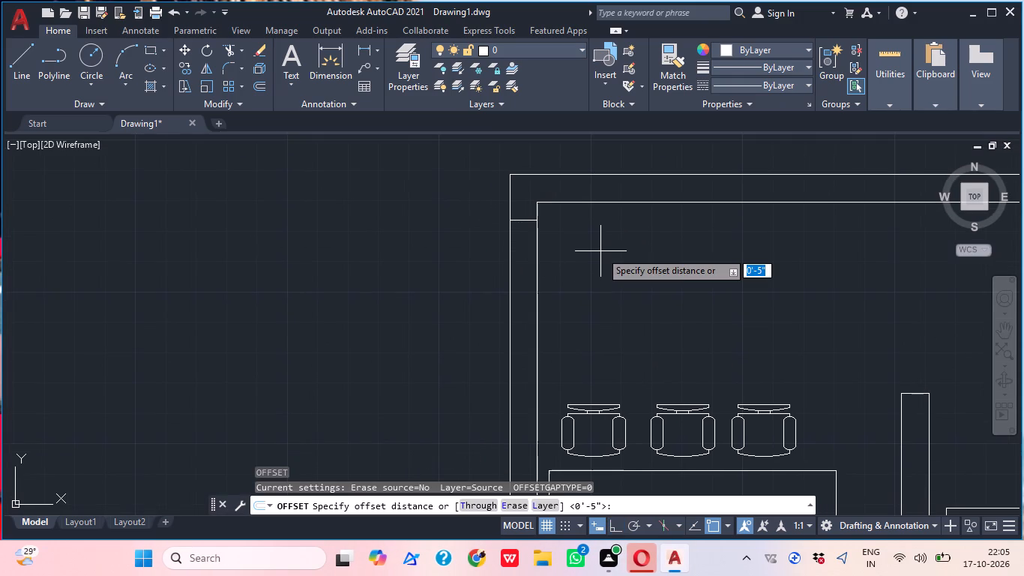
pyautogui.press('4')
pyautogui.press('BackSpace')
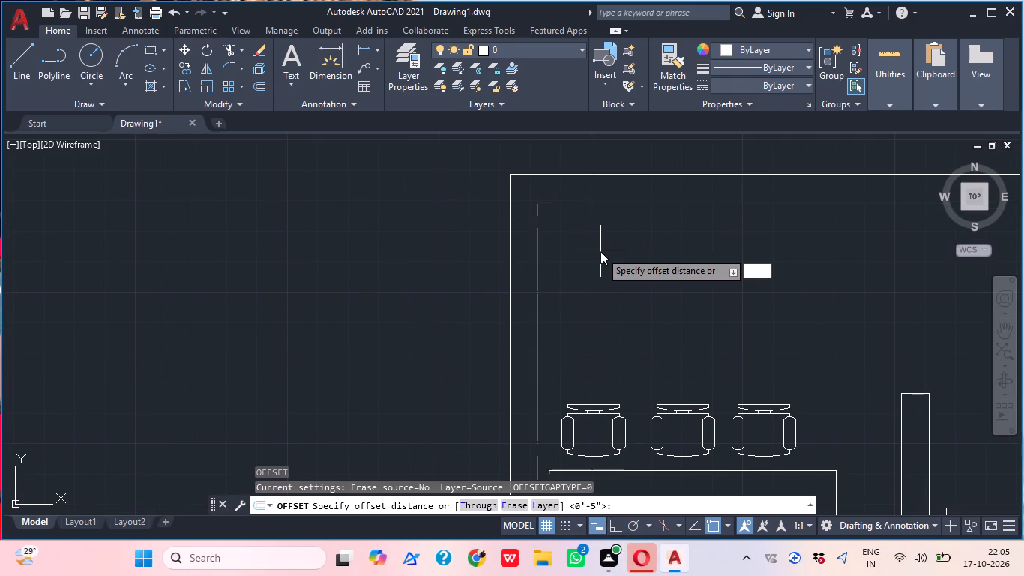
pyautogui.write('3\'6"')
pyautogui.press('Return')
pyautogui.click(524, 220)
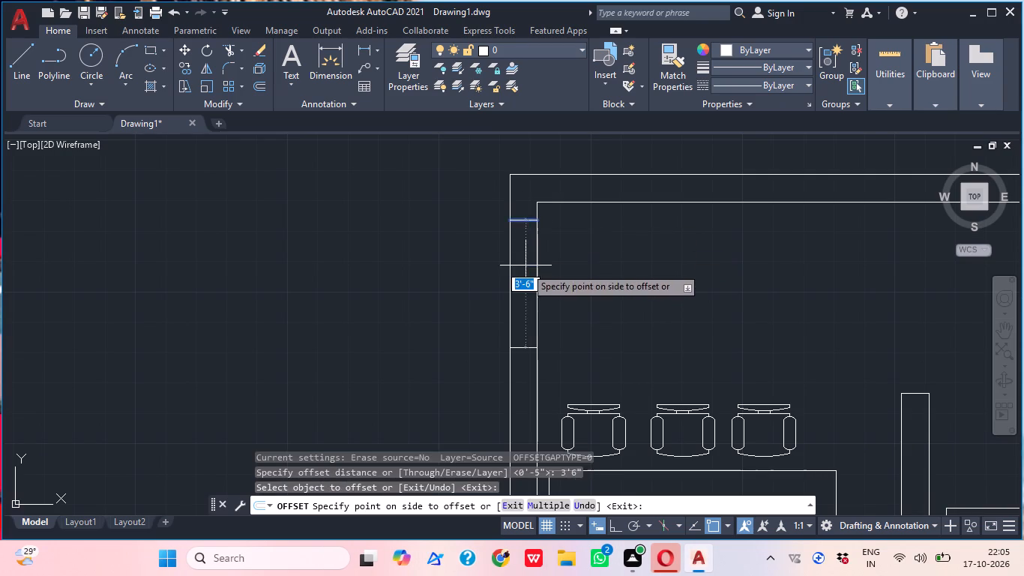
pyautogui.click(525, 297)
pyautogui.moveTo(602, 293); pyautogui.dragTo(619, 289, button='middle')
pyautogui.press('Escape')
# Trim both west wall lines between the two short cross lines to open the doorway near the northwest corner.
pyautogui.write('TR')
pyautogui.press('space')
pyautogui.click(577, 286)
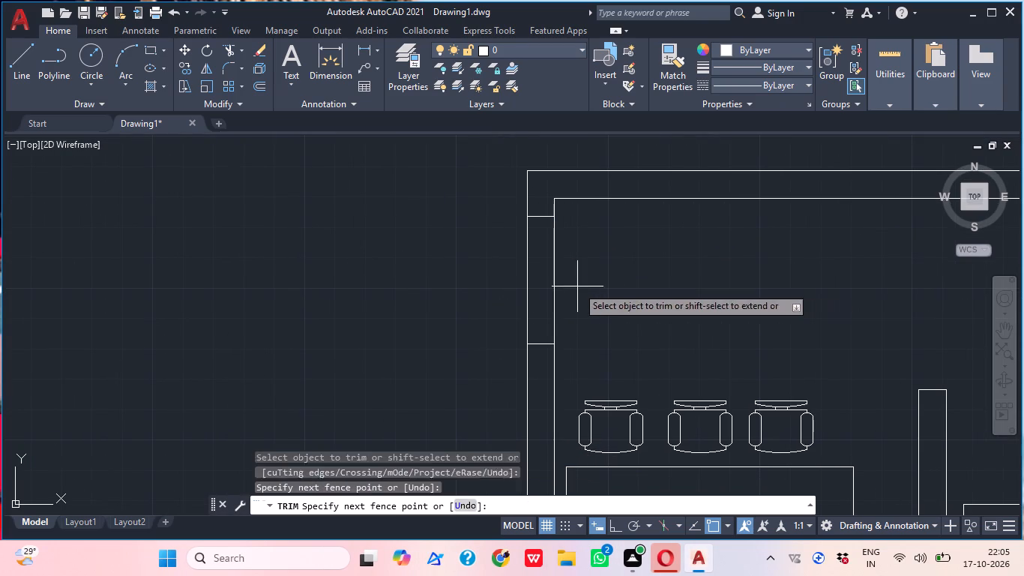
pyautogui.click(501, 289)
pyautogui.press('Escape')
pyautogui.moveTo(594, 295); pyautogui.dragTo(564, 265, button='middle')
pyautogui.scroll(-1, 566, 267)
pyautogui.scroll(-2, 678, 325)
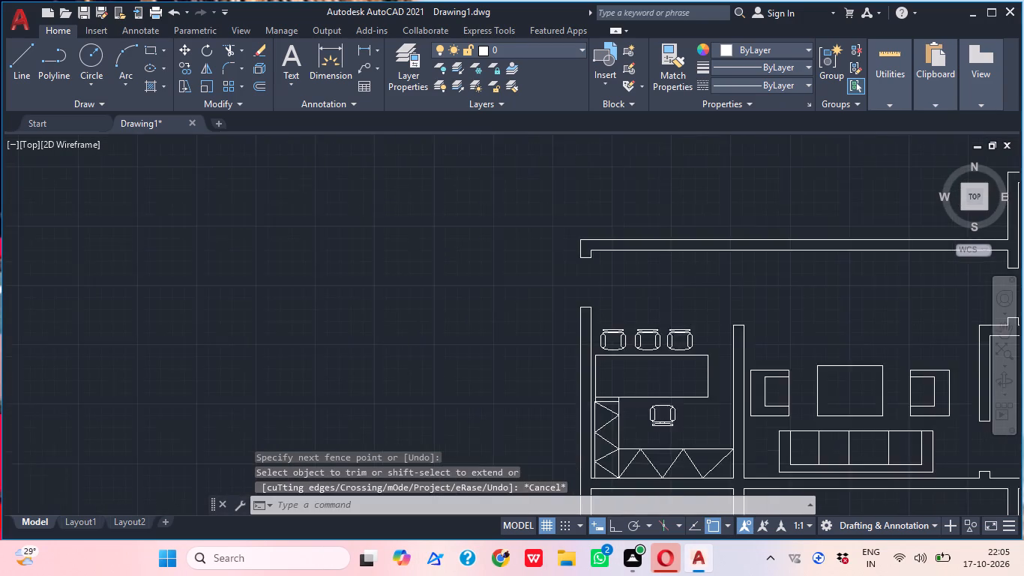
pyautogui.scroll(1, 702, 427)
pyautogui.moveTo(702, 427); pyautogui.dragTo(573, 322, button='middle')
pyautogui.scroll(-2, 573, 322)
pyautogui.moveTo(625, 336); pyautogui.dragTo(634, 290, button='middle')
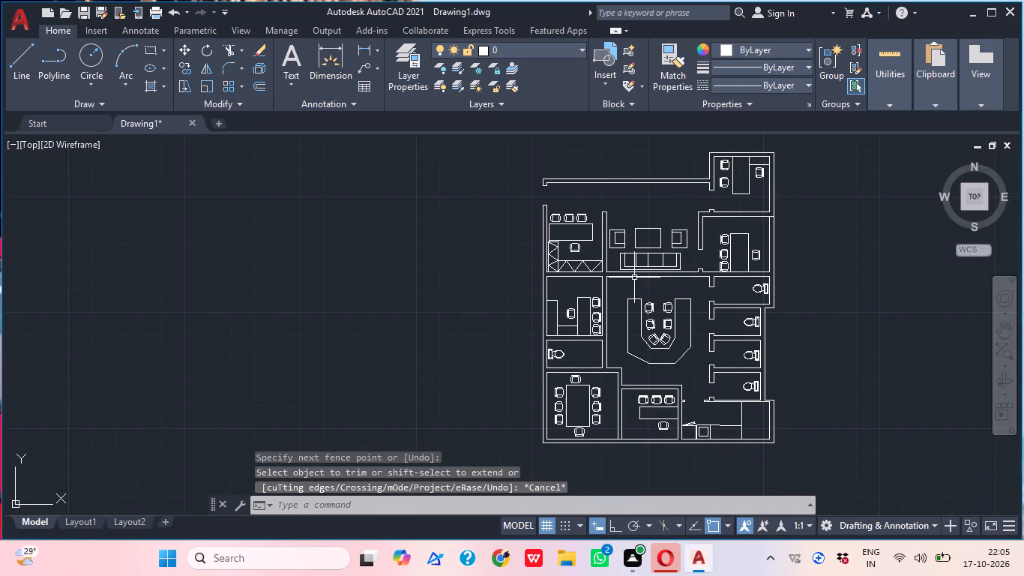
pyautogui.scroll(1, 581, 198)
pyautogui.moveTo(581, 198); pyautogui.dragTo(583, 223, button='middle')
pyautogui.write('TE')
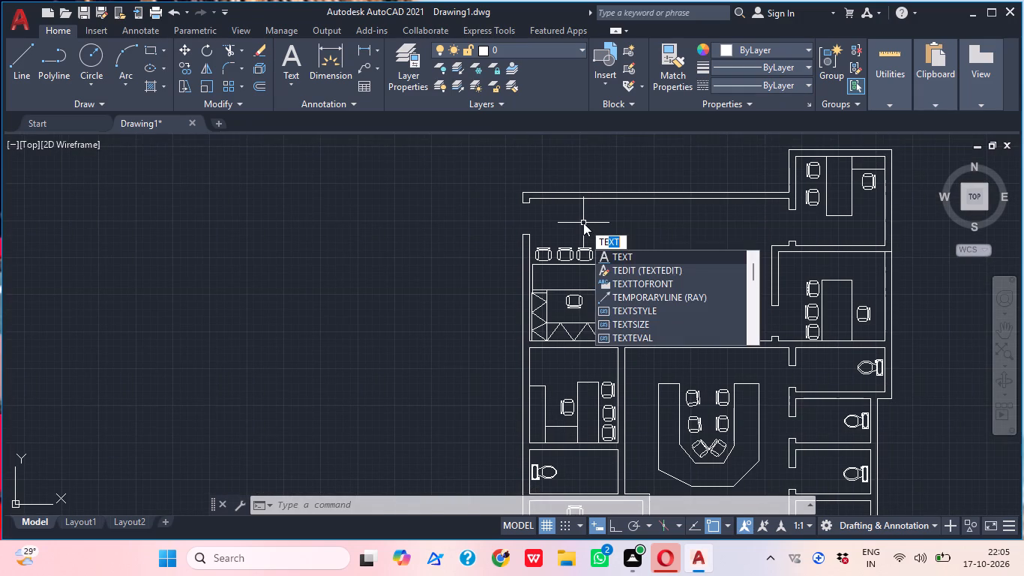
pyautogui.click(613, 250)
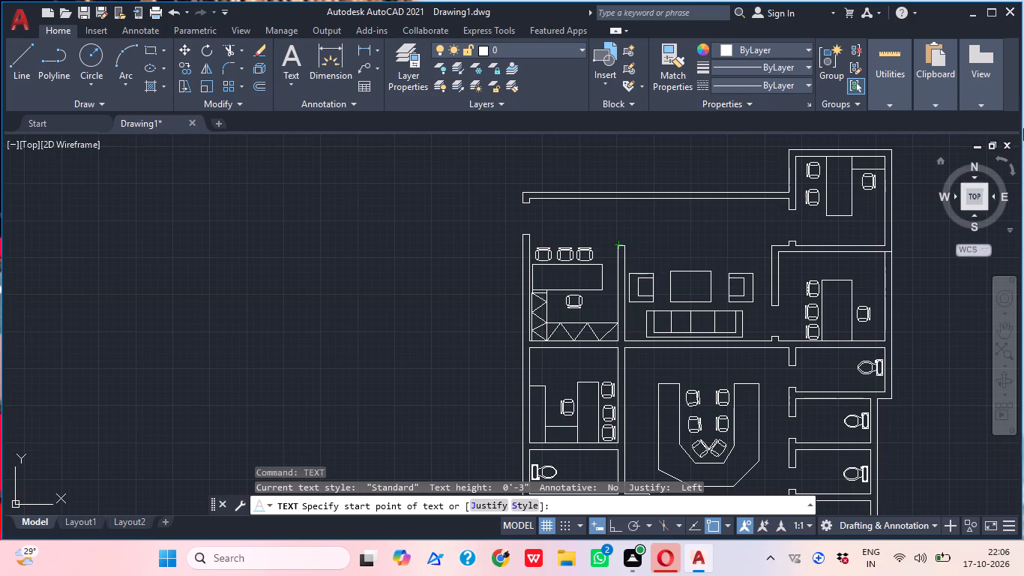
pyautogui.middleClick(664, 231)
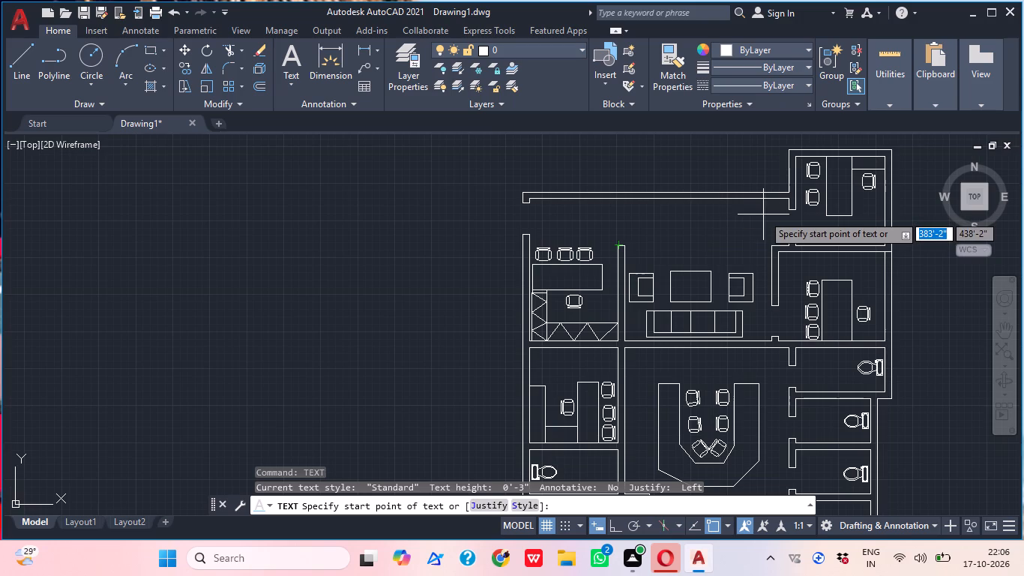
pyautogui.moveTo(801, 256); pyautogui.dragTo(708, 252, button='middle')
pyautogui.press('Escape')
# Add horizontal single-line text reading RECEPTION, about 1'-4" high, north of the three chairs at the northwest desk, with Ortho on.
pyautogui.write('TE')
pyautogui.write('XT')
pyautogui.press('space')
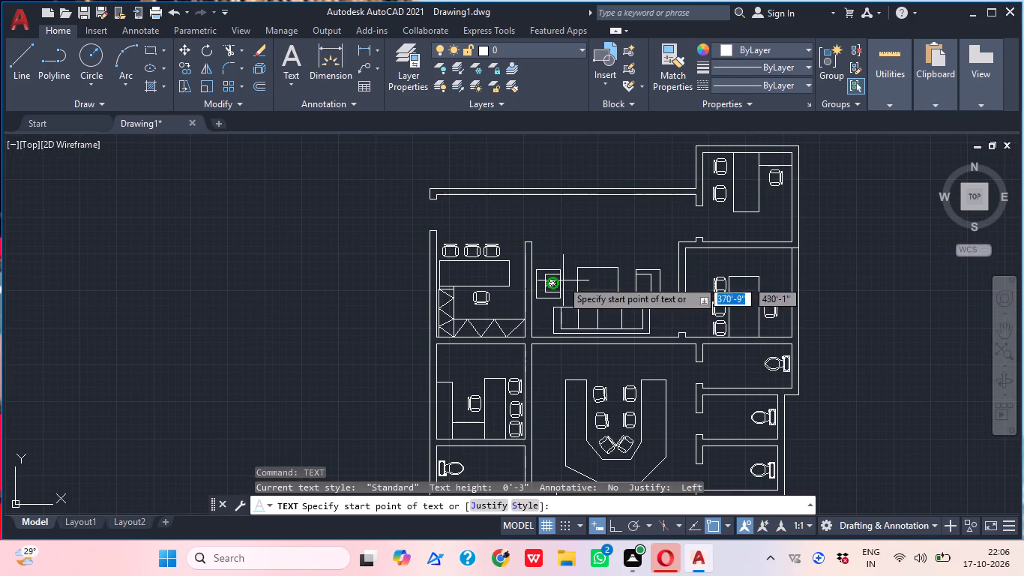
pyautogui.scroll(2, 481, 230)
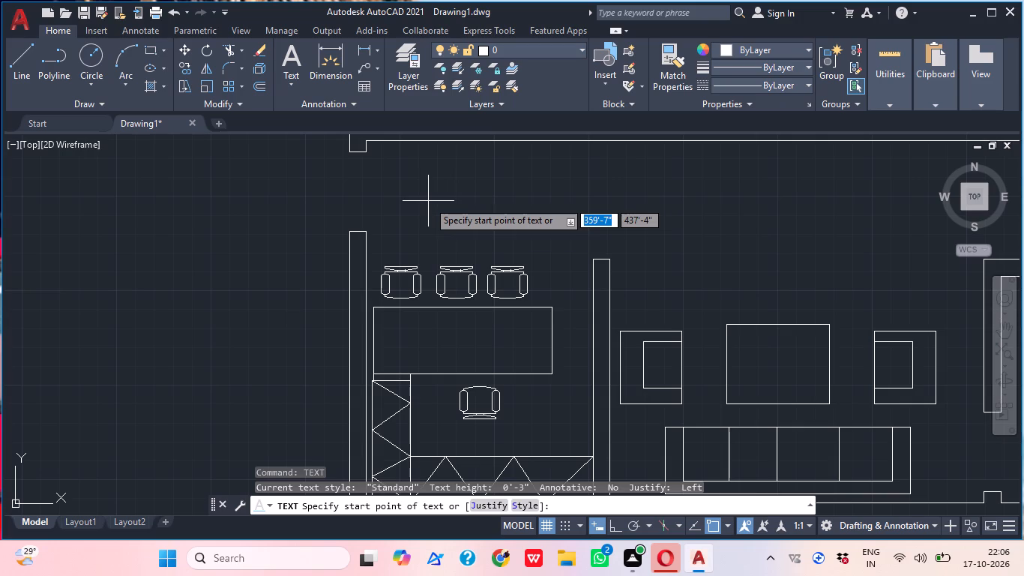
pyautogui.moveTo(428, 201); pyautogui.dragTo(440, 218)
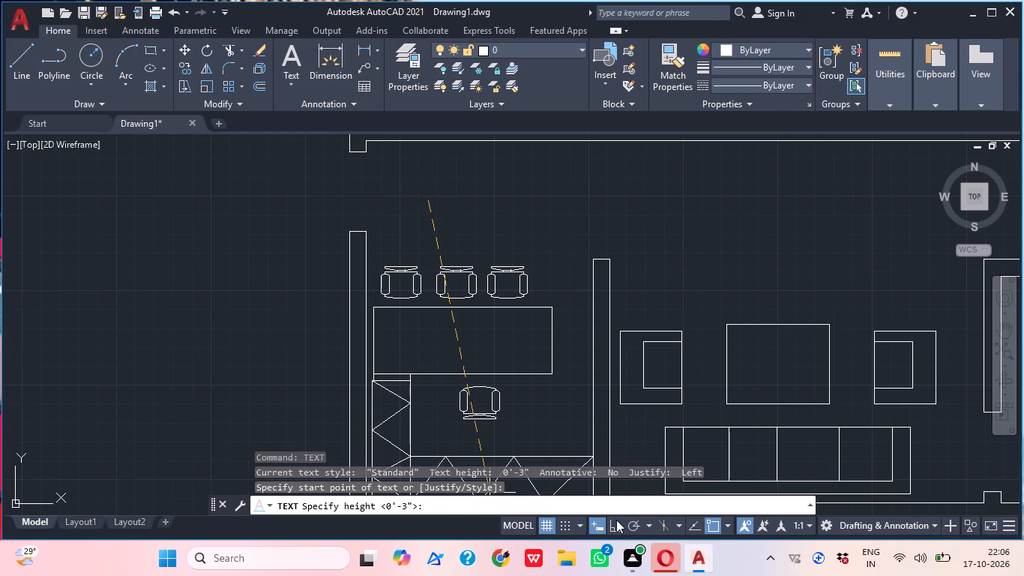
pyautogui.click(613, 523)
pyautogui.scroll(1, 436, 220)
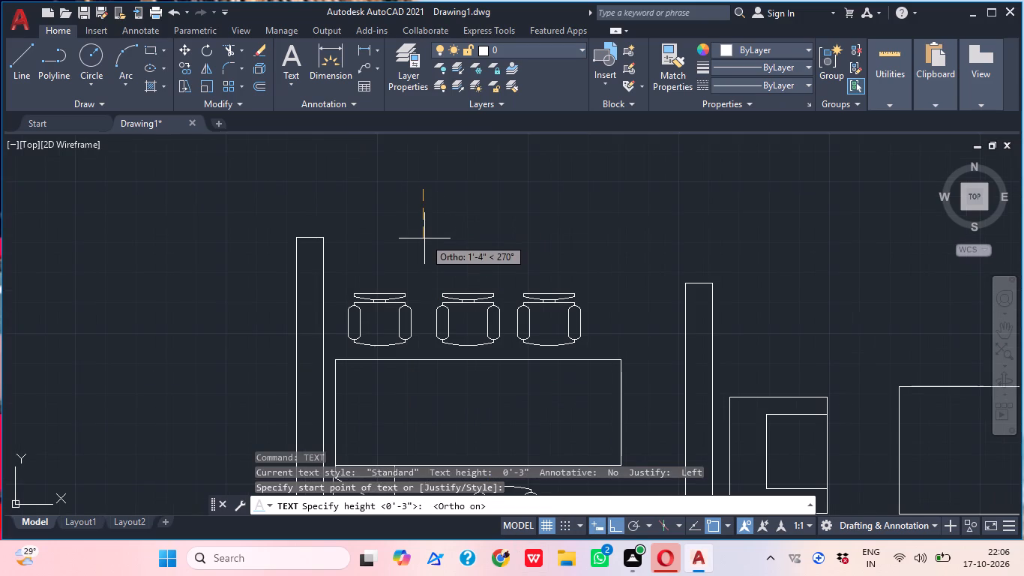
pyautogui.click(425, 241)
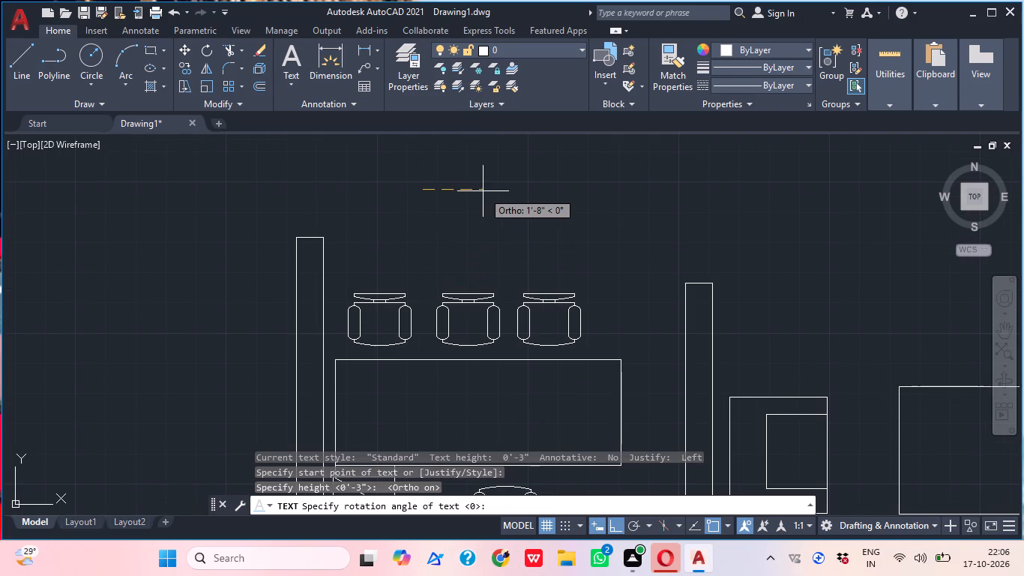
pyautogui.click(478, 191)
pyautogui.scroll(-1, 484, 193)
pyautogui.moveTo(501, 215); pyautogui.dragTo(527, 253, button='middle')
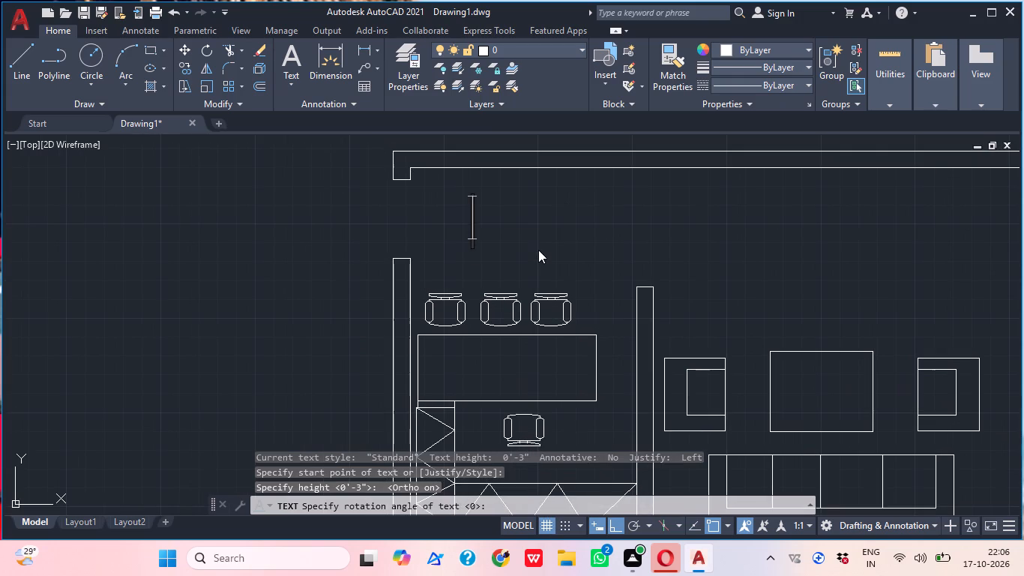
pyautogui.press('t')
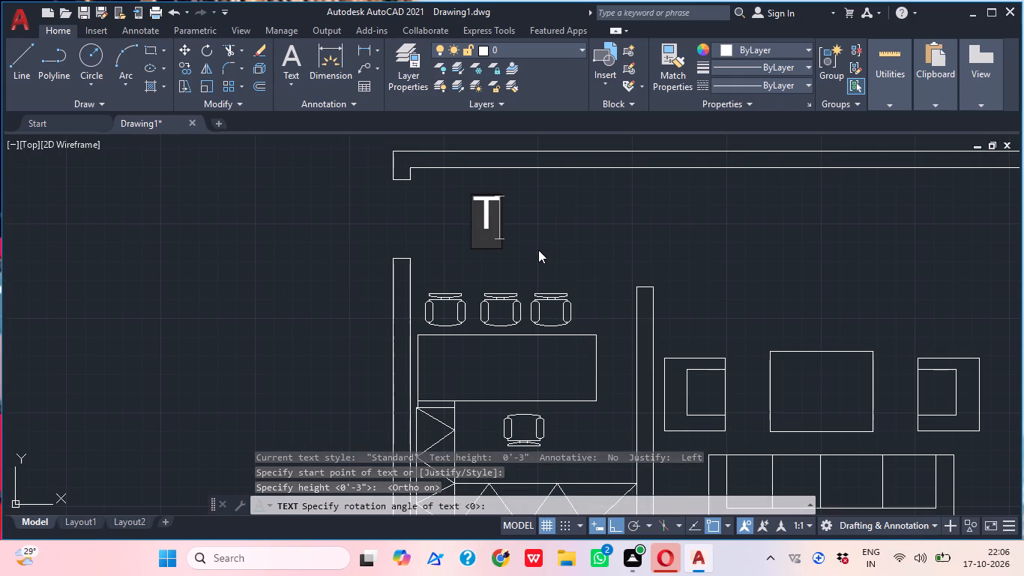
pyautogui.press('BackSpace')
pyautogui.write('RE')
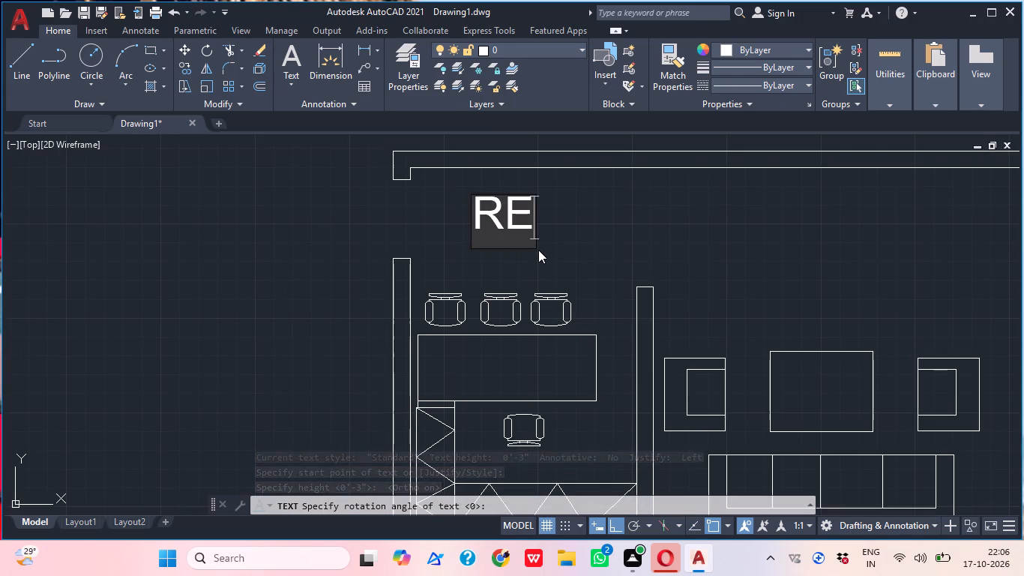
pyautogui.write('CE')
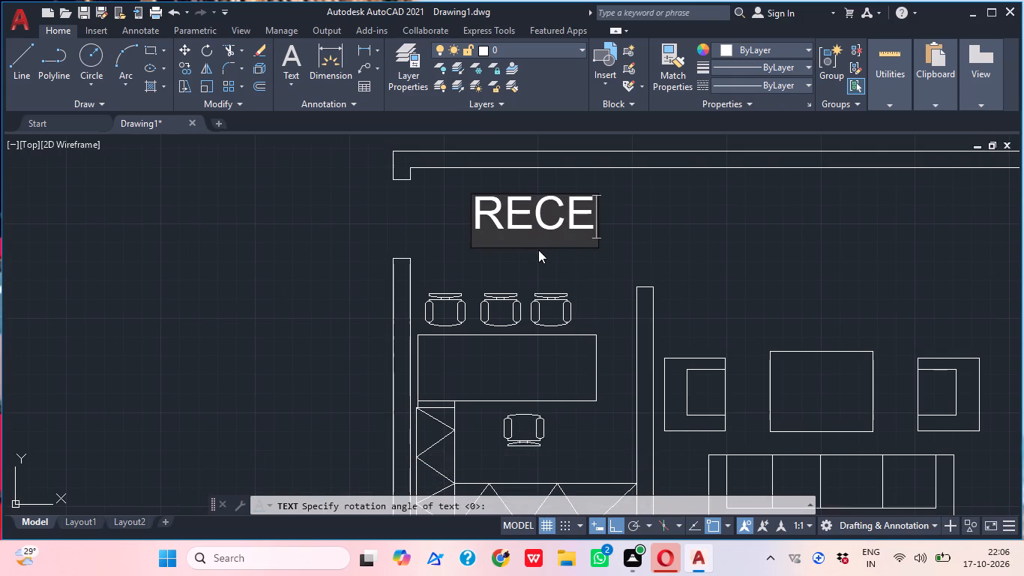
pyautogui.press('p')
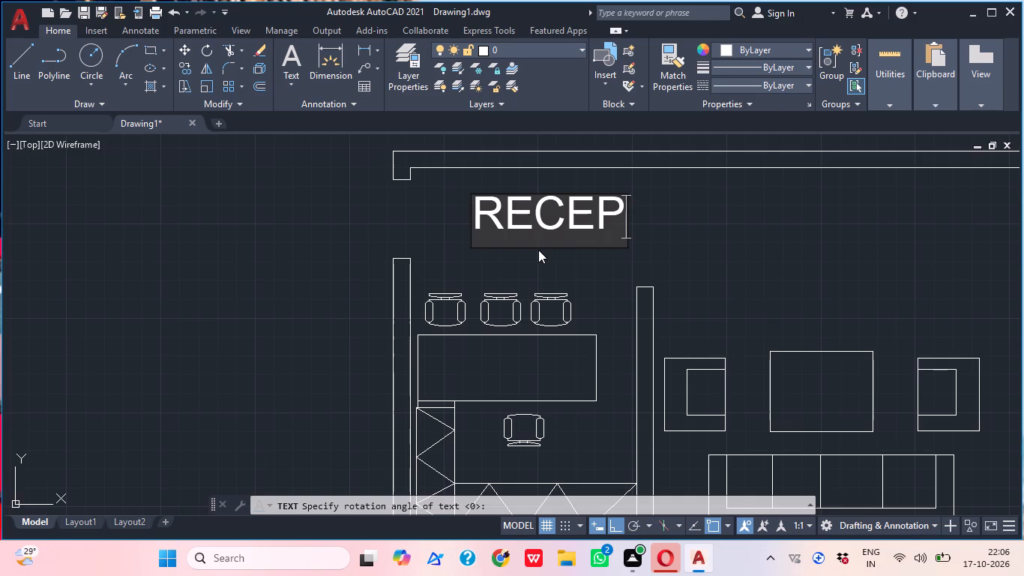
pyautogui.write('TION')
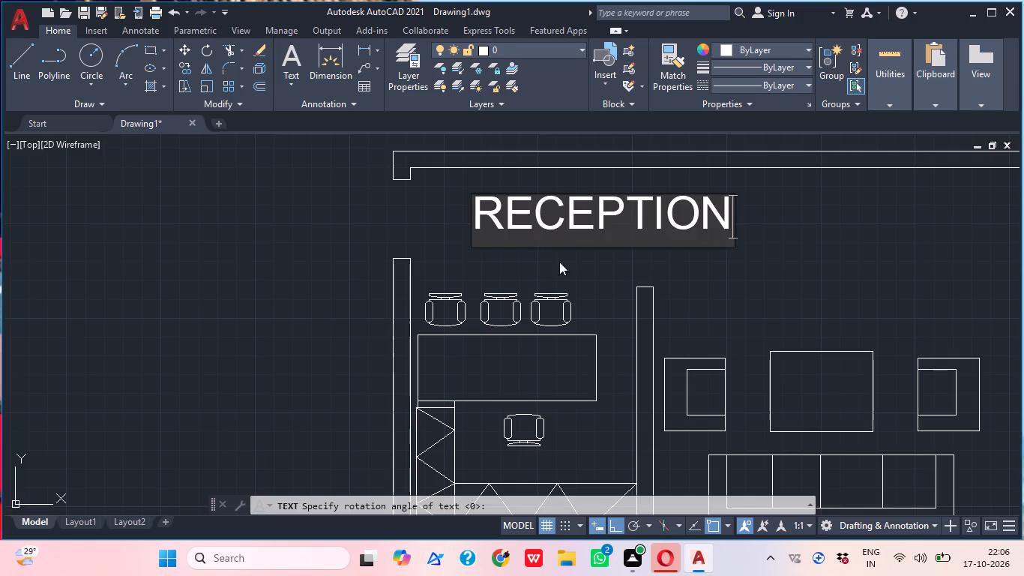
pyautogui.click(760, 304)
pyautogui.press('Escape')
# Scale the RECEPTION text down to less than half its size, using its baseline start point as the base.
pyautogui.click(659, 203)
pyautogui.write('SC')
pyautogui.press('space')
pyautogui.click(577, 231)
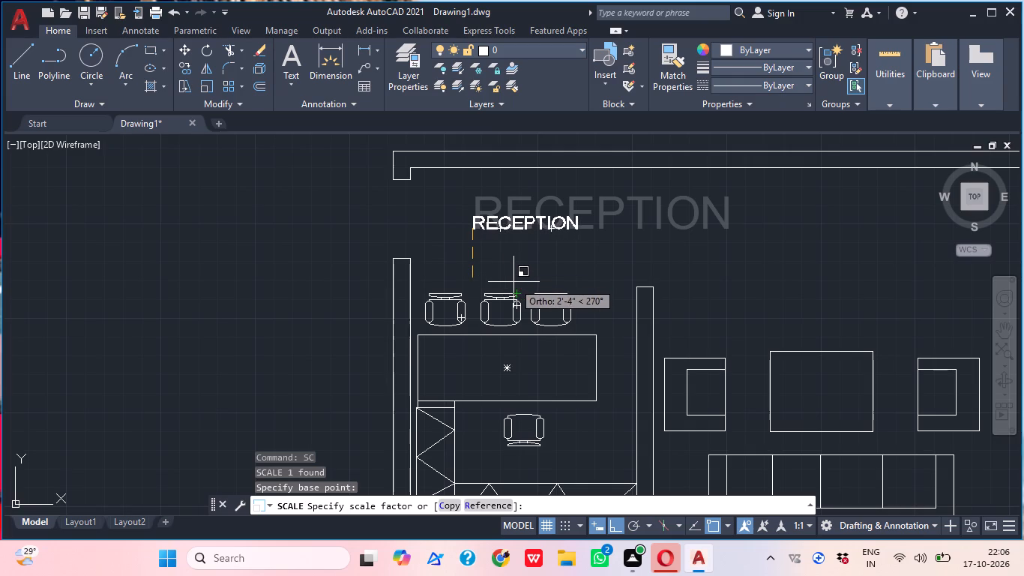
pyautogui.click(513, 282)
# Move the RECEPTION text about 1'-1" south and slightly west, closer to the three chairs, with Ortho off.
pyautogui.scroll(1, 529, 276)
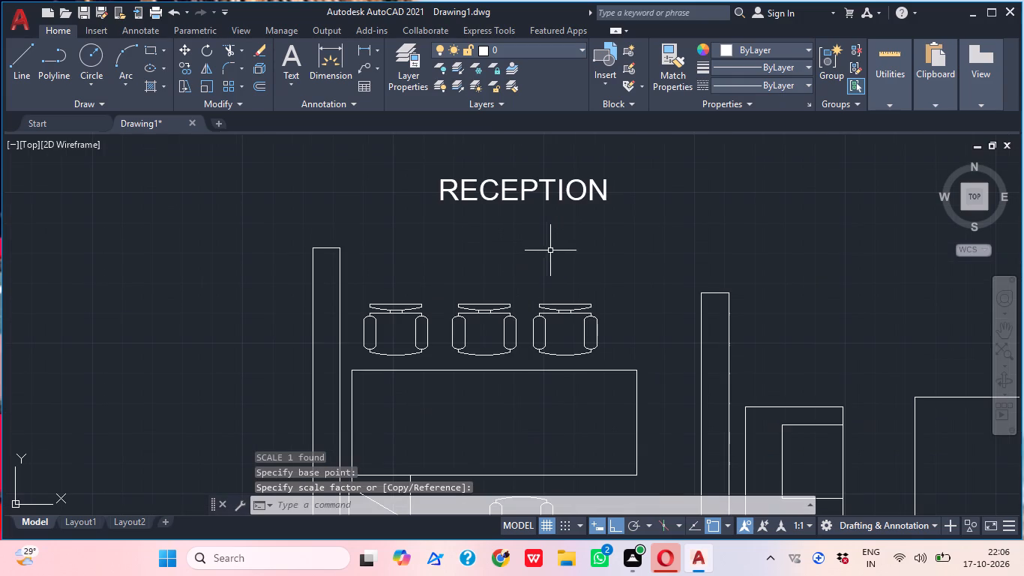
pyautogui.click(567, 244)
pyautogui.click(522, 192)
pyautogui.write('M')
pyautogui.press('space')
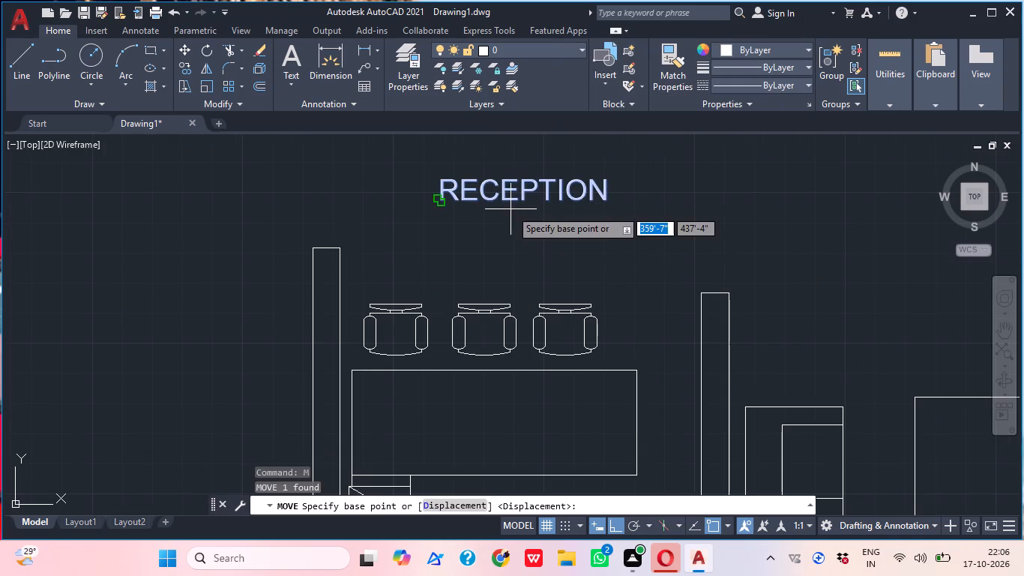
pyautogui.click(519, 204)
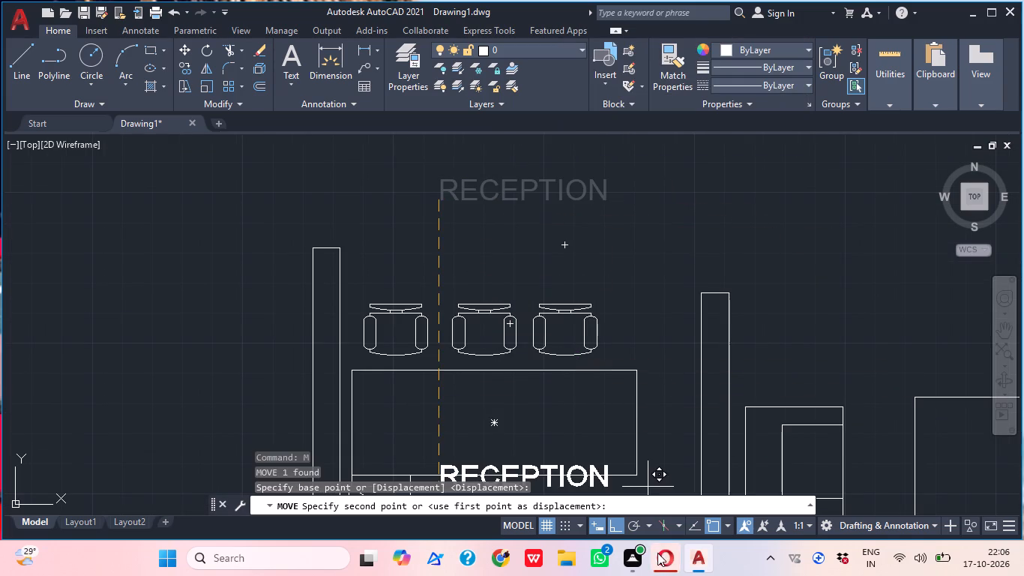
pyautogui.click(617, 529)
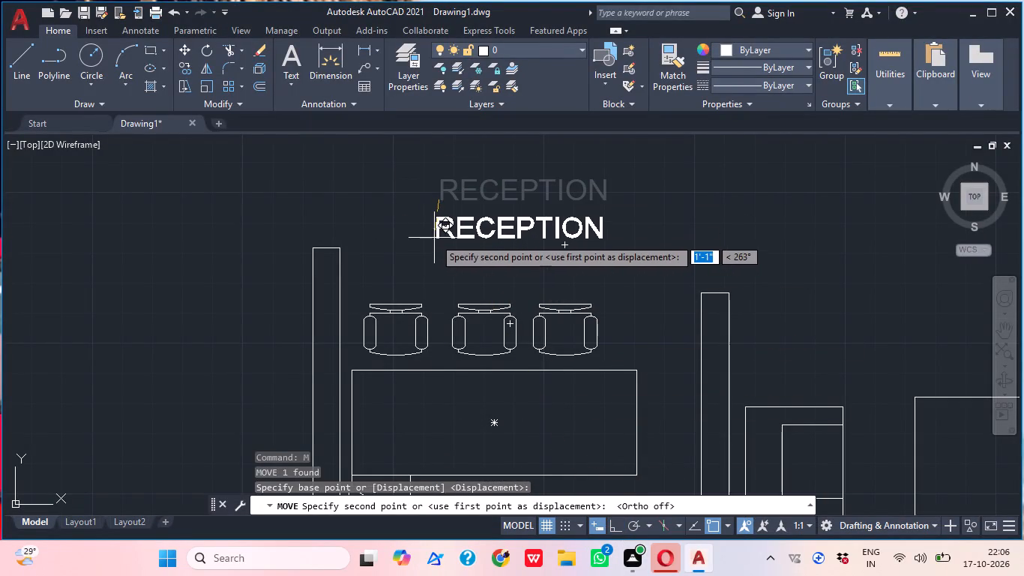
pyautogui.click(434, 238)
pyautogui.scroll(-2, 434, 238)
pyautogui.moveTo(508, 280); pyautogui.dragTo(501, 262, button='middle')
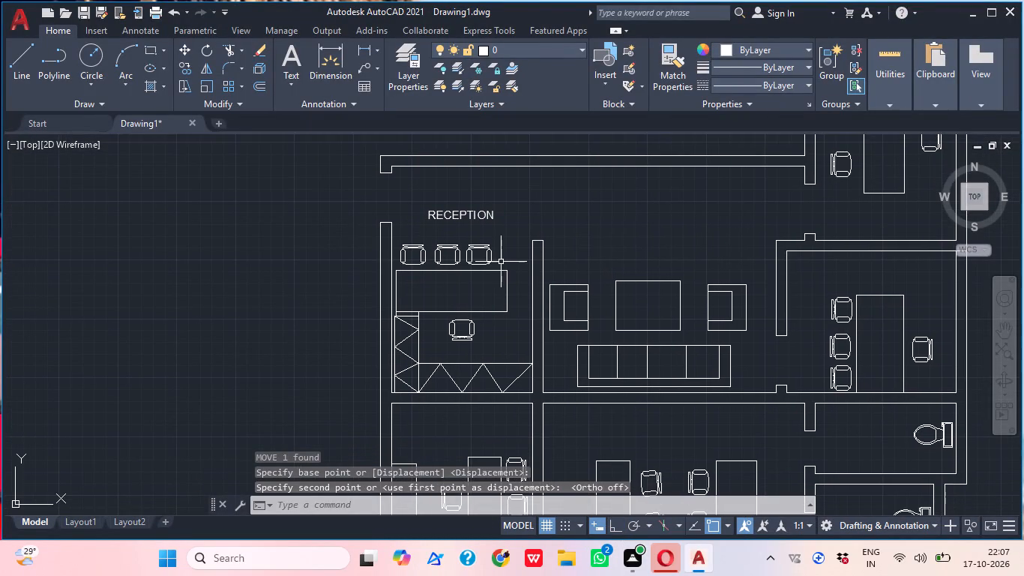
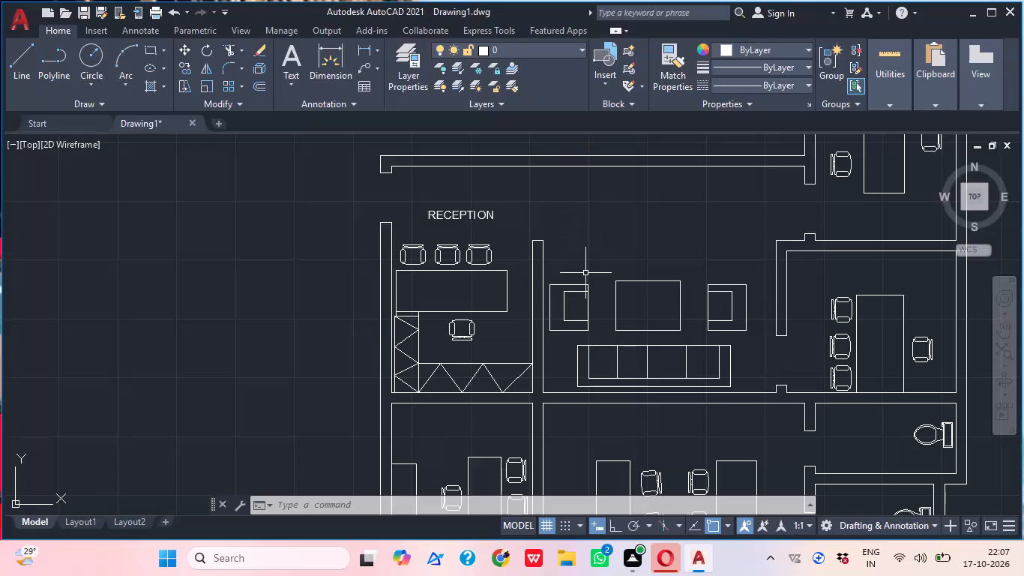
# Scale the RECEPTION text up slightly to about 8" high, using a base point at the text.
pyautogui.scroll(-1, 475, 373)
pyautogui.moveTo(470, 377); pyautogui.dragTo(461, 397, button='middle')
pyautogui.scroll(2, 436, 310)
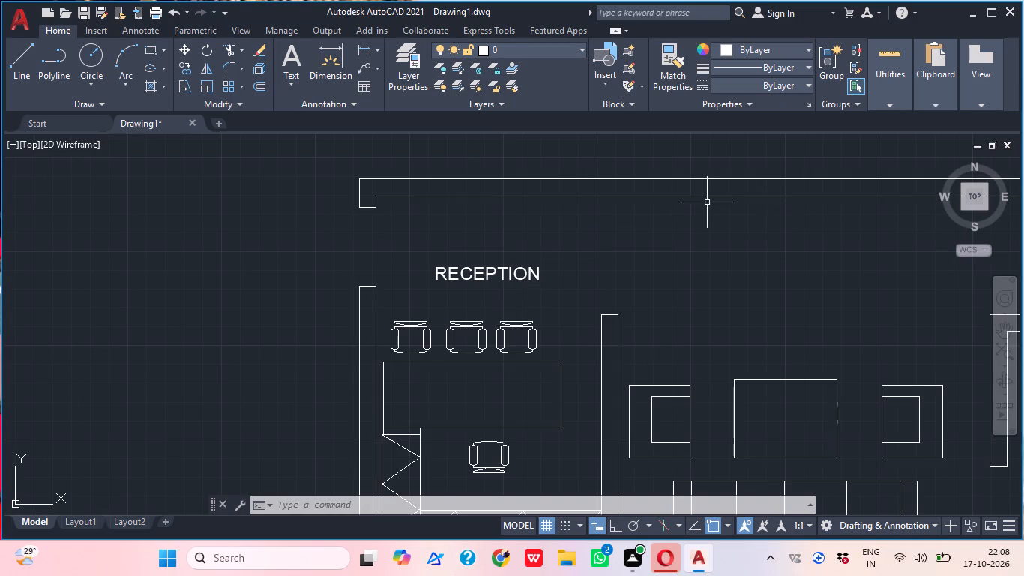
pyautogui.scroll(-1, 406, 319)
pyautogui.click(433, 300)
pyautogui.click(418, 283)
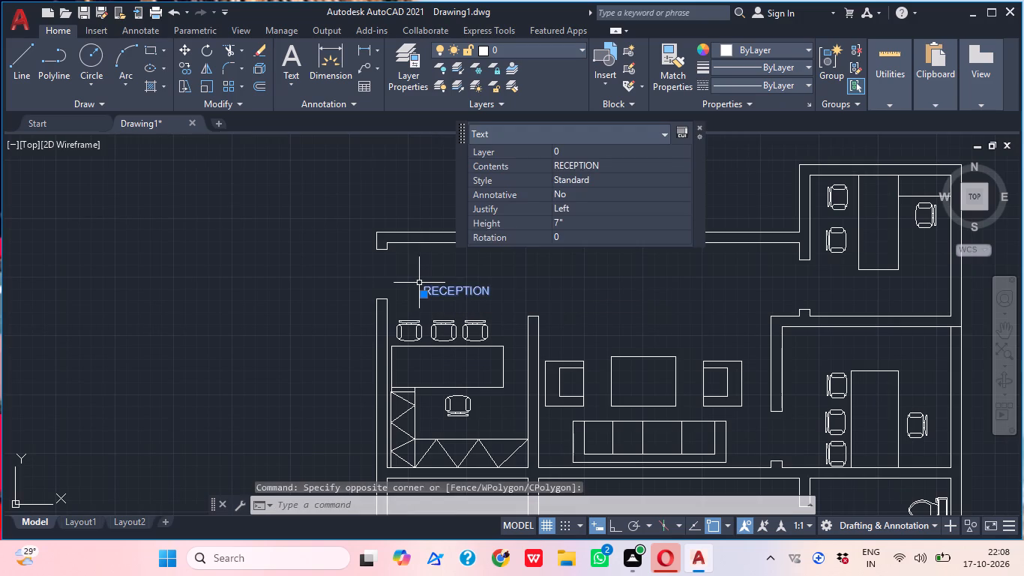
pyautogui.write('SC')
pyautogui.press('space')
pyautogui.click(460, 284)
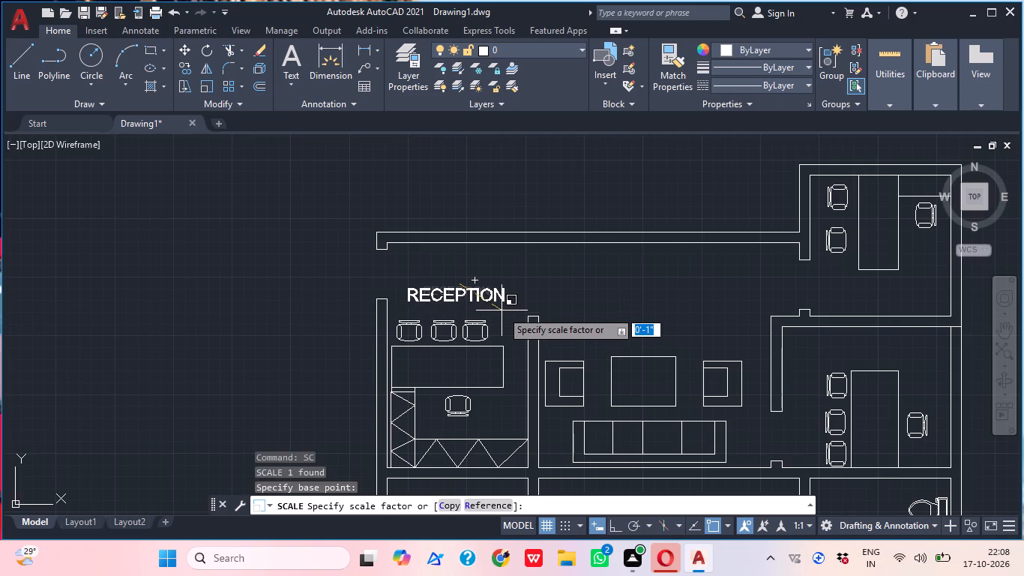
pyautogui.click(495, 301)
# Scale the RECEPTION text up again to roughly one and a half times its size, using its baseline start point as the base.
pyautogui.scroll(-1, 542, 274)
pyautogui.moveTo(546, 283); pyautogui.dragTo(526, 250, button='middle')
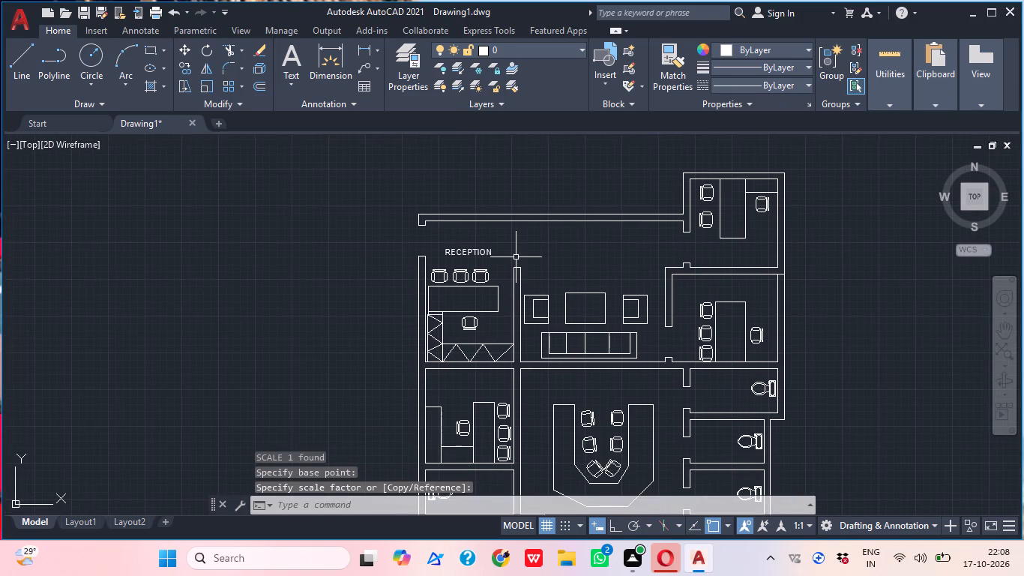
pyautogui.scroll(1, 481, 243)
pyautogui.click(469, 266)
pyautogui.click(454, 246)
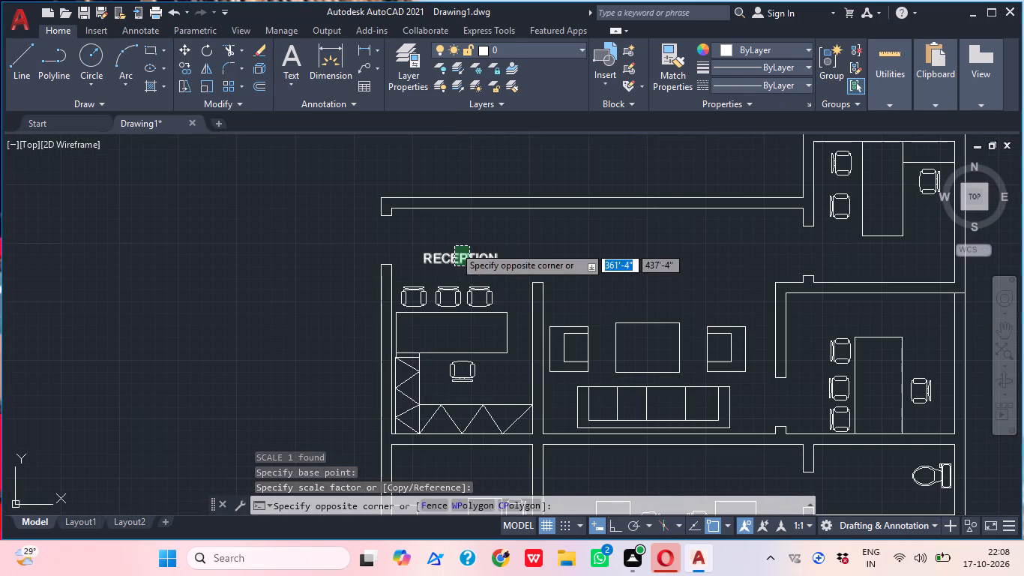
pyautogui.write('SC')
pyautogui.press('space')
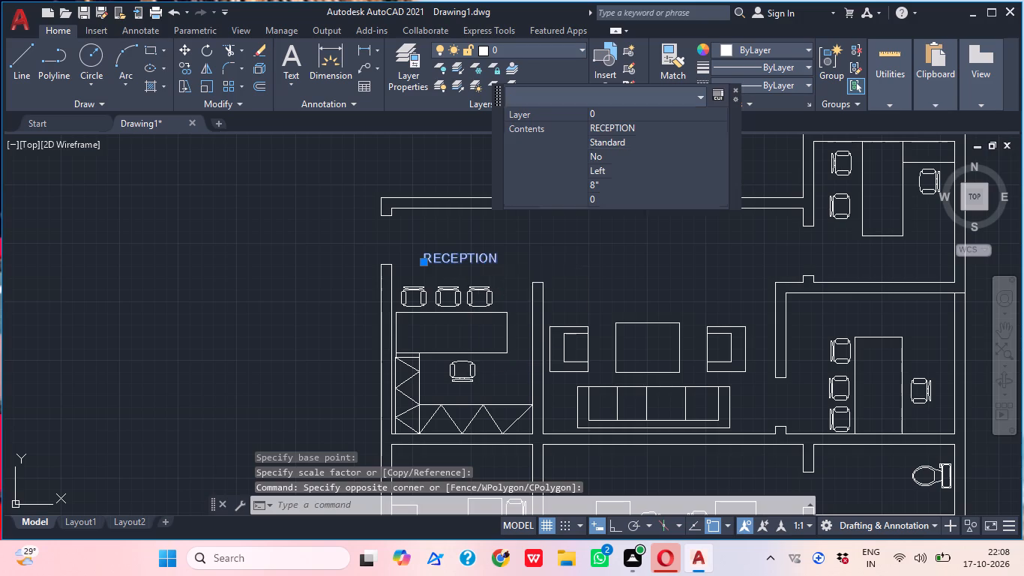
pyautogui.scroll(2, 467, 251)
pyautogui.click(468, 251)
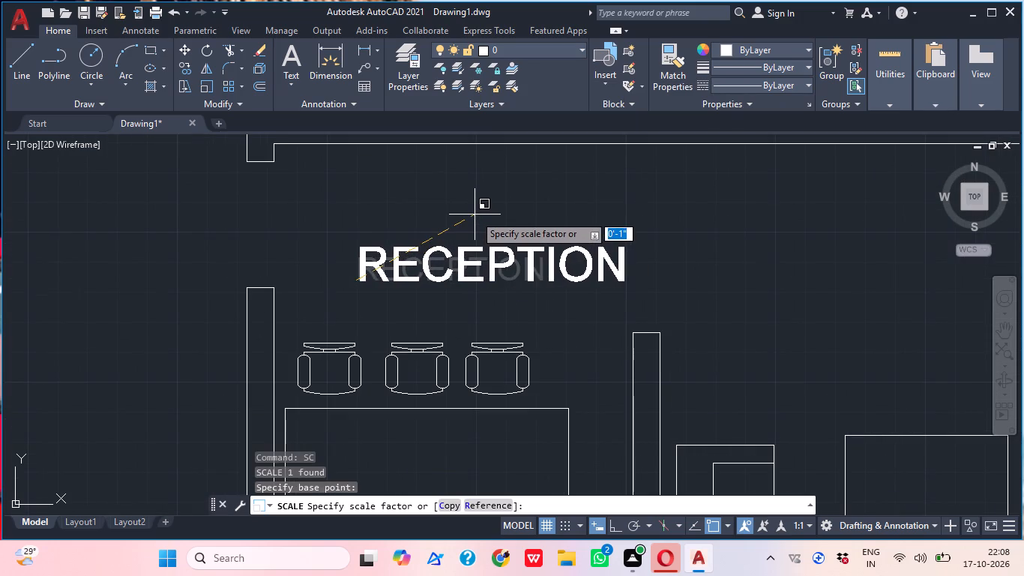
pyautogui.click(491, 208)
# Copy the RECEPTION text in multiple mode, placing two stacked copies north of the coffee table in the sofa lounge.
pyautogui.scroll(-1, 540, 207)
pyautogui.click(553, 238)
pyautogui.click(490, 240)
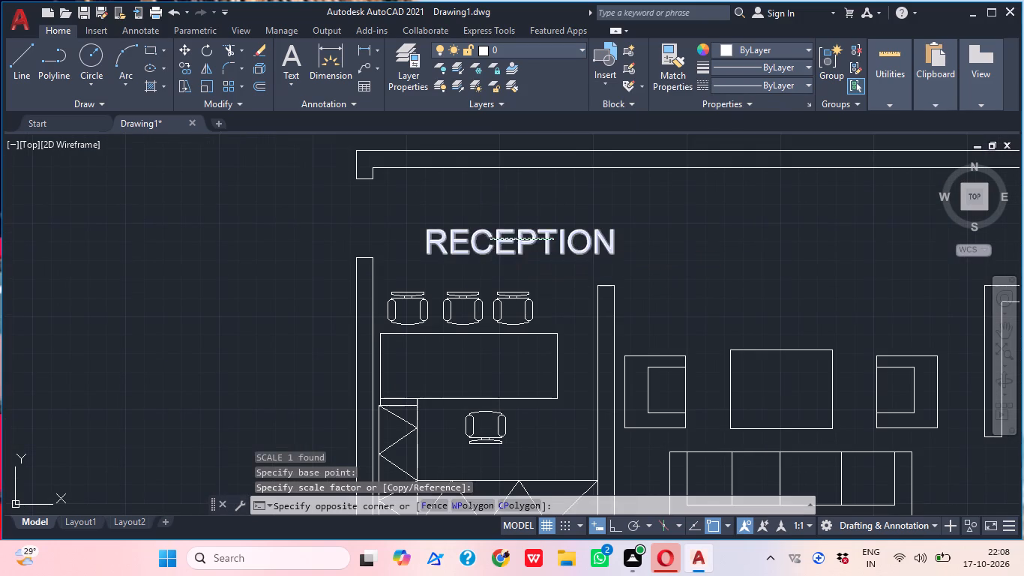
pyautogui.write('COP')
pyautogui.press('space')
pyautogui.click(490, 240)
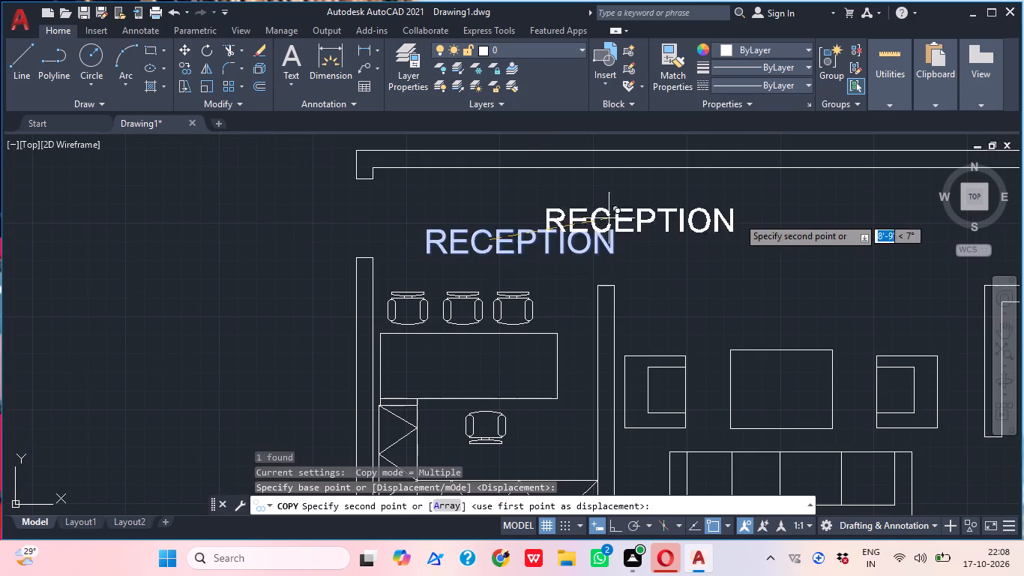
pyautogui.moveTo(738, 237); pyautogui.dragTo(710, 239, button='middle')
pyautogui.scroll(-1, 727, 238)
pyautogui.moveTo(528, 259); pyautogui.dragTo(496, 256, button='middle')
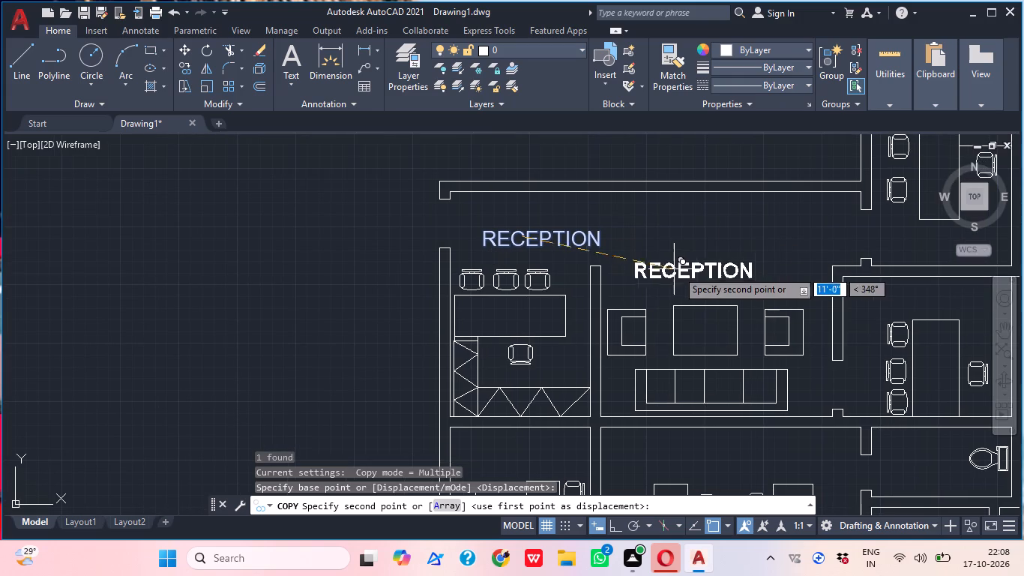
pyautogui.click(689, 244)
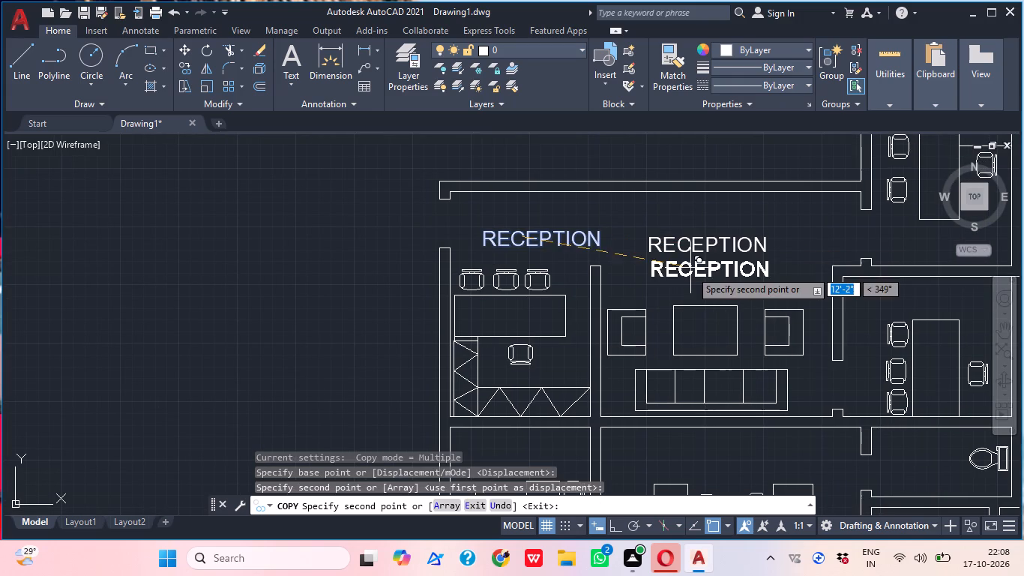
pyautogui.click(687, 266)
# Place two more stacked RECEPTION copies in the northeast corner office, south of its desk.
pyautogui.moveTo(712, 282); pyautogui.dragTo(446, 302, button='middle')
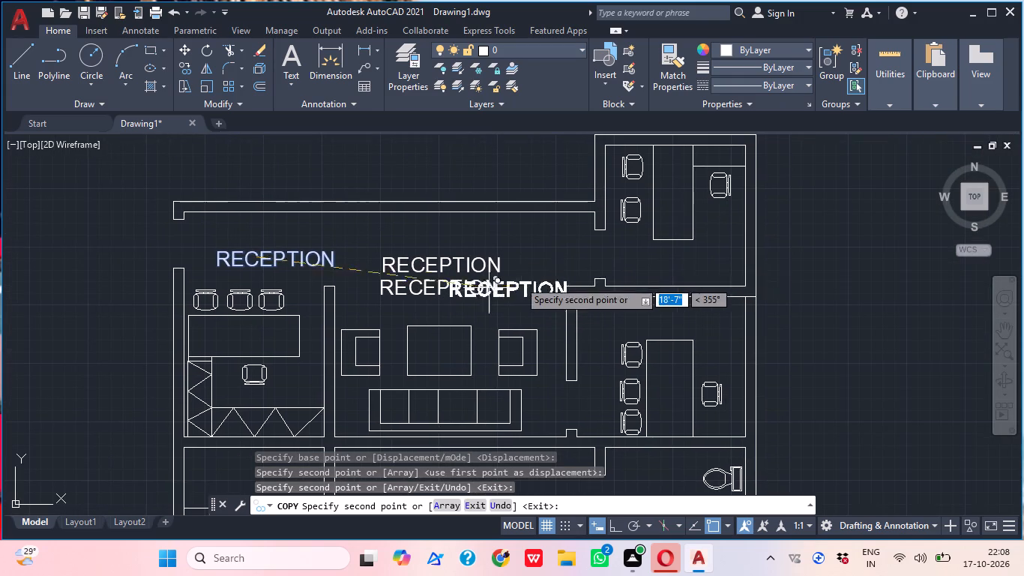
pyautogui.scroll(2, 611, 239)
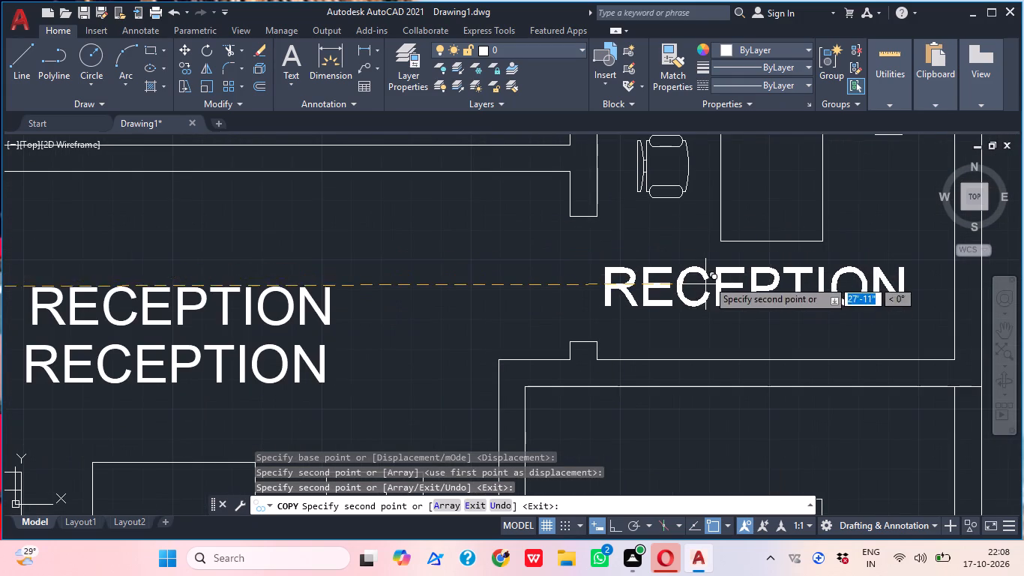
pyautogui.click(722, 270)
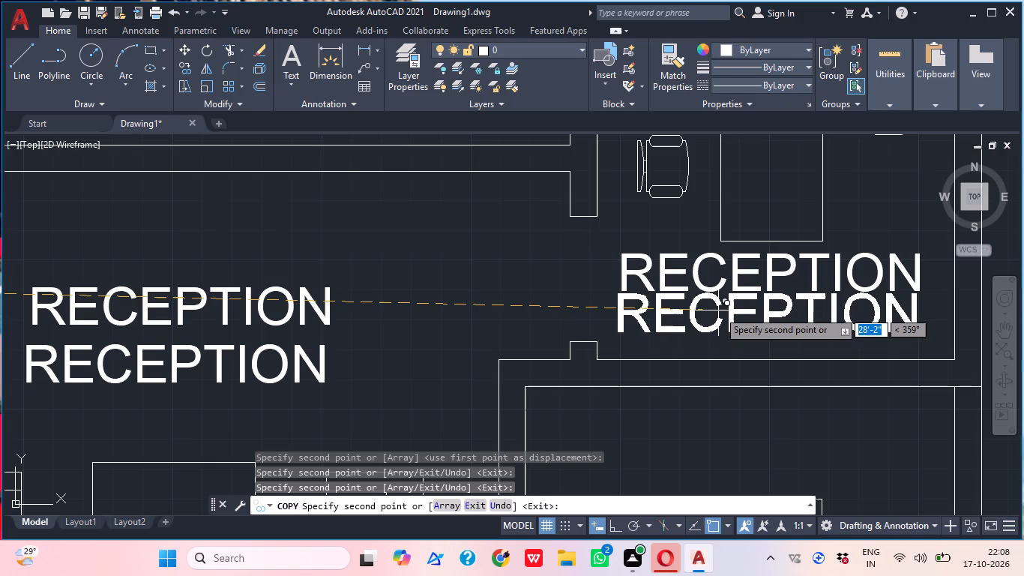
pyautogui.click(723, 321)
# Place two stacked RECEPTION copies in the office east of the lounge, north of its desk and chairs.
pyautogui.scroll(-2, 722, 269)
pyautogui.moveTo(726, 344); pyautogui.dragTo(716, 314, button='middle')
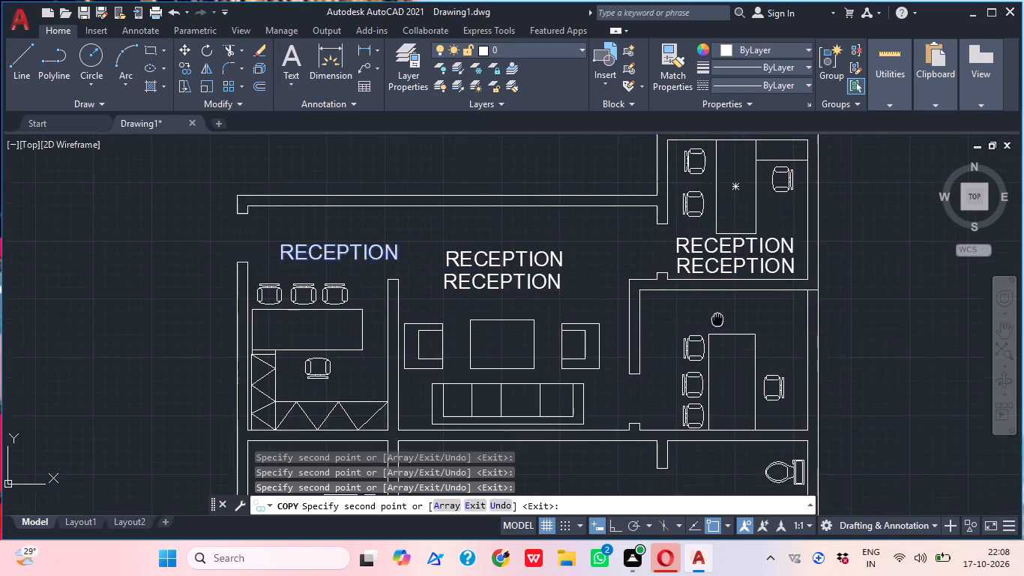
pyautogui.moveTo(716, 314); pyautogui.dragTo(698, 270, button='middle')
pyautogui.scroll(2, 674, 264)
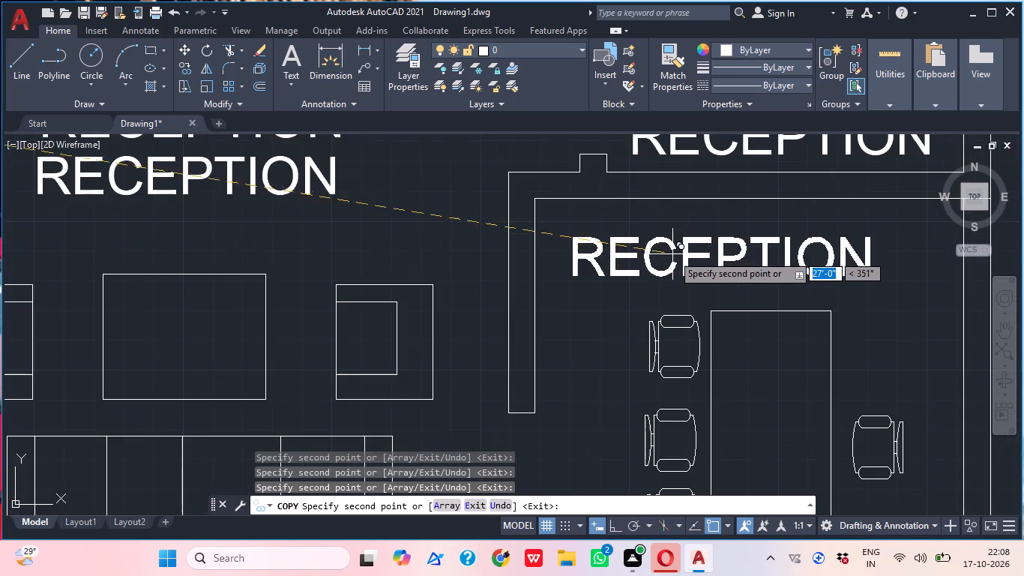
pyautogui.click(664, 230)
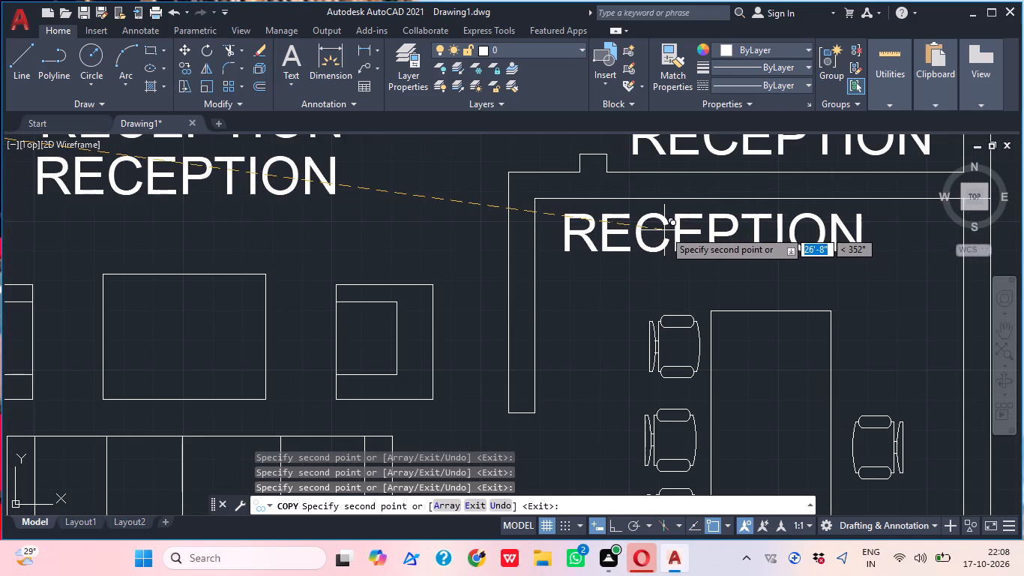
pyautogui.click(664, 282)
# Place two stacked RECEPTION copies in each of the two northernmost toilets on the east side.
pyautogui.scroll(-2, 687, 256)
pyautogui.moveTo(675, 338); pyautogui.dragTo(657, 258, button='middle')
pyautogui.scroll(2, 683, 356)
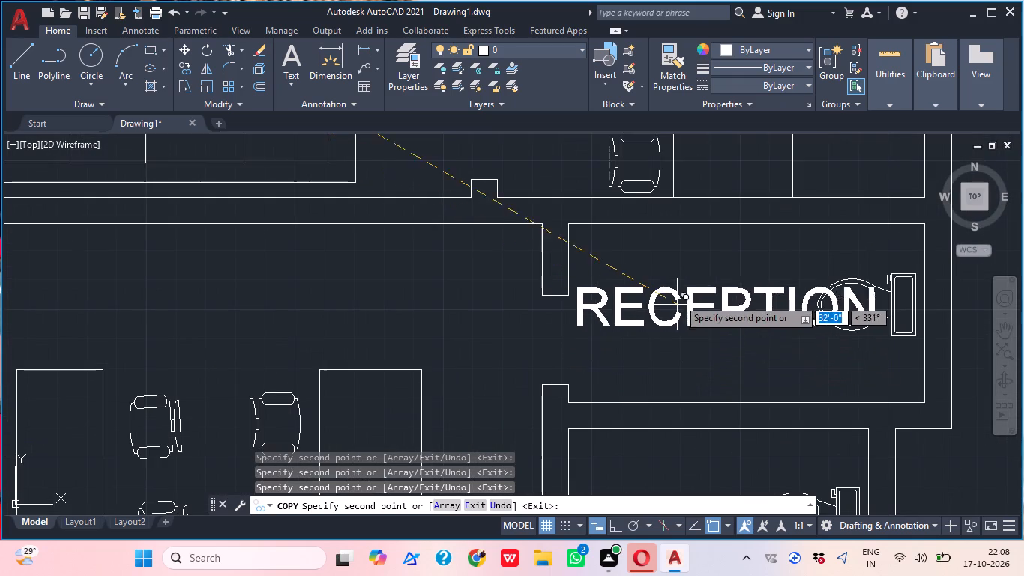
pyautogui.click(683, 264)
pyautogui.click(681, 312)
pyautogui.moveTo(708, 364); pyautogui.dragTo(696, 264, button='middle')
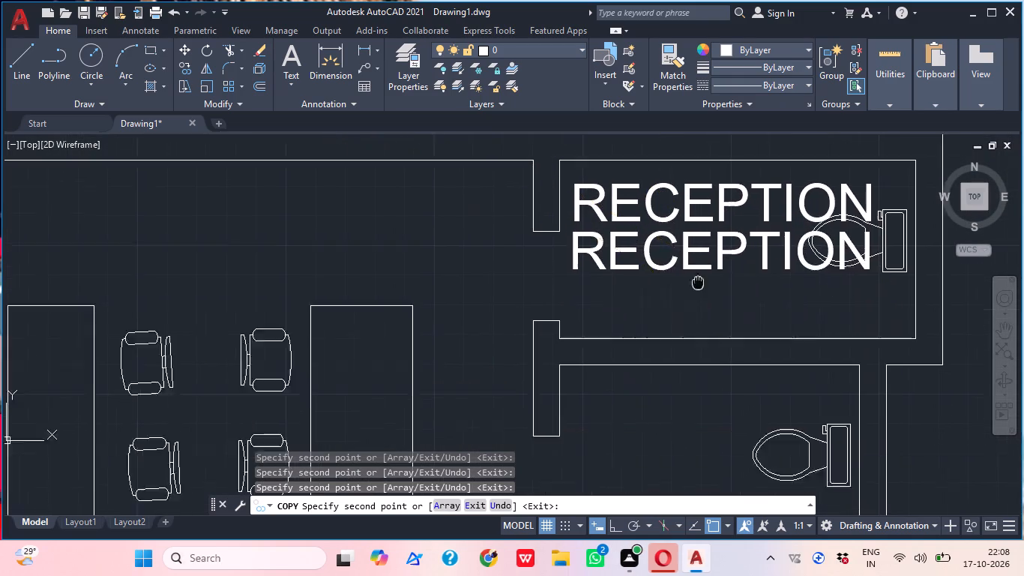
pyautogui.moveTo(696, 264); pyautogui.dragTo(689, 198, button='middle')
pyautogui.scroll(-1, 689, 199)
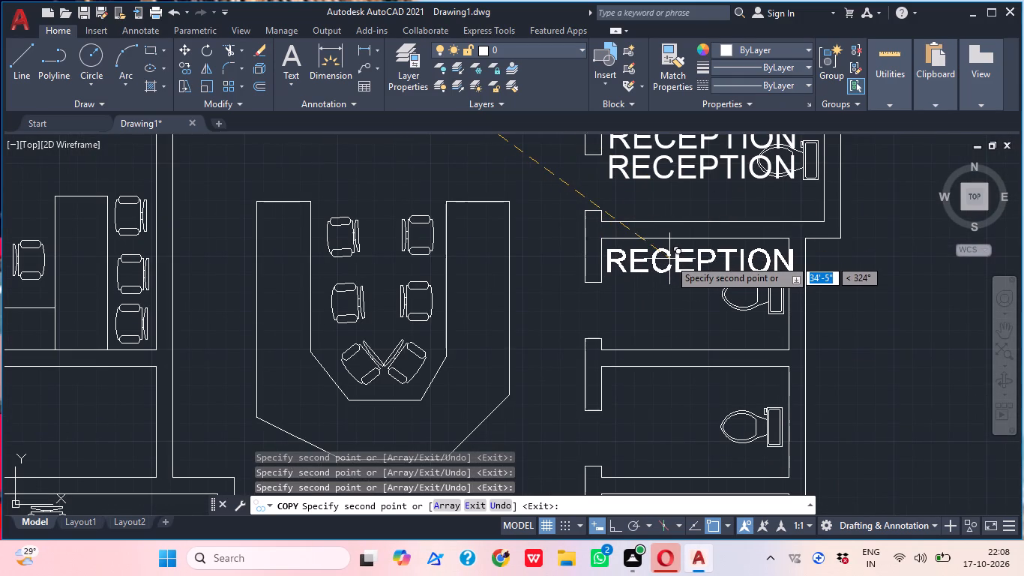
pyautogui.click(669, 259)
pyautogui.click(669, 295)
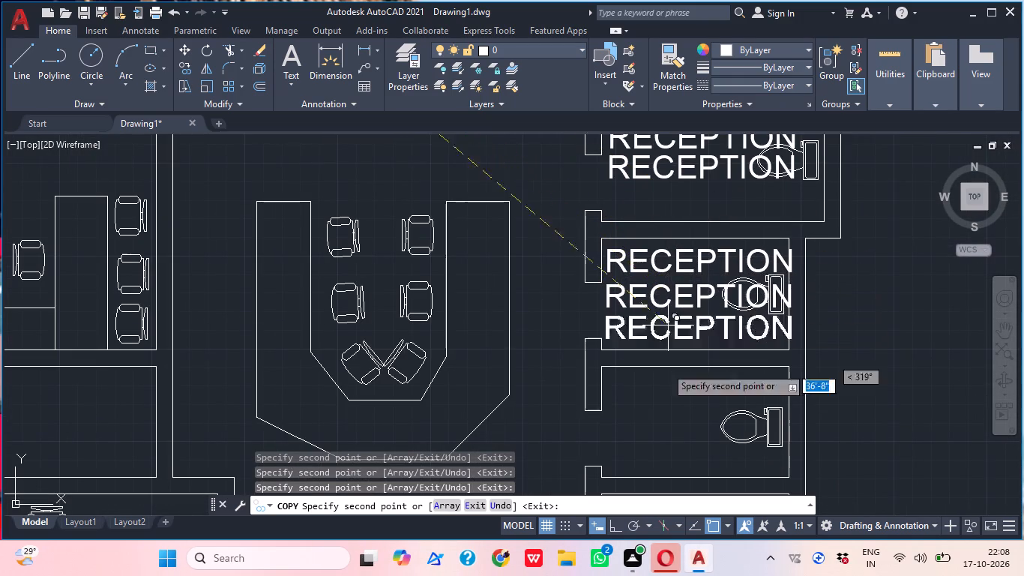
# Place two stacked RECEPTION copies in each of the two southernmost toilets on the east side.
pyautogui.moveTo(662, 401); pyautogui.dragTo(662, 266, button='middle')
pyautogui.click(672, 253)
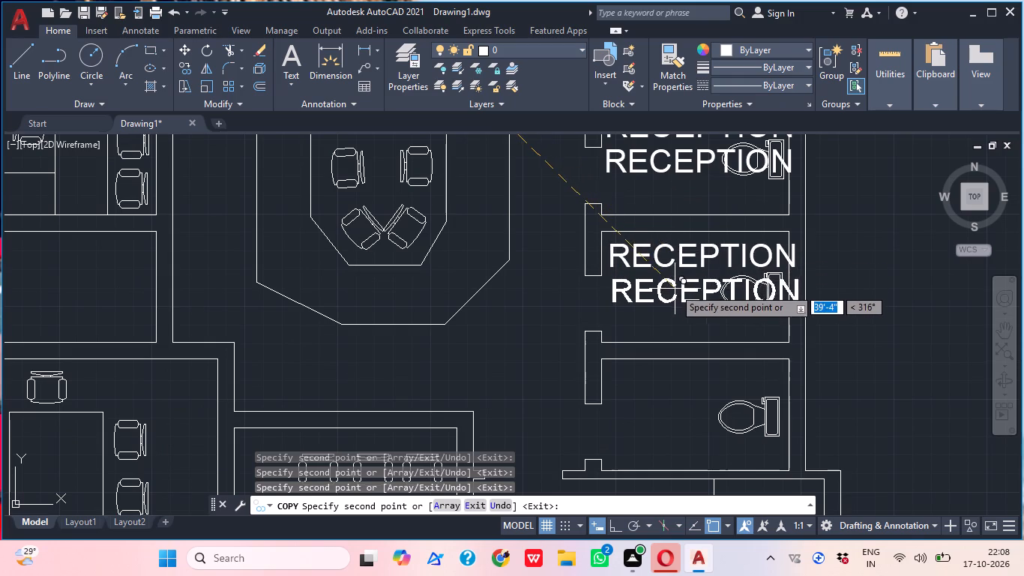
pyautogui.click(672, 287)
pyautogui.moveTo(672, 382); pyautogui.dragTo(694, 267, button='middle')
pyautogui.click(698, 265)
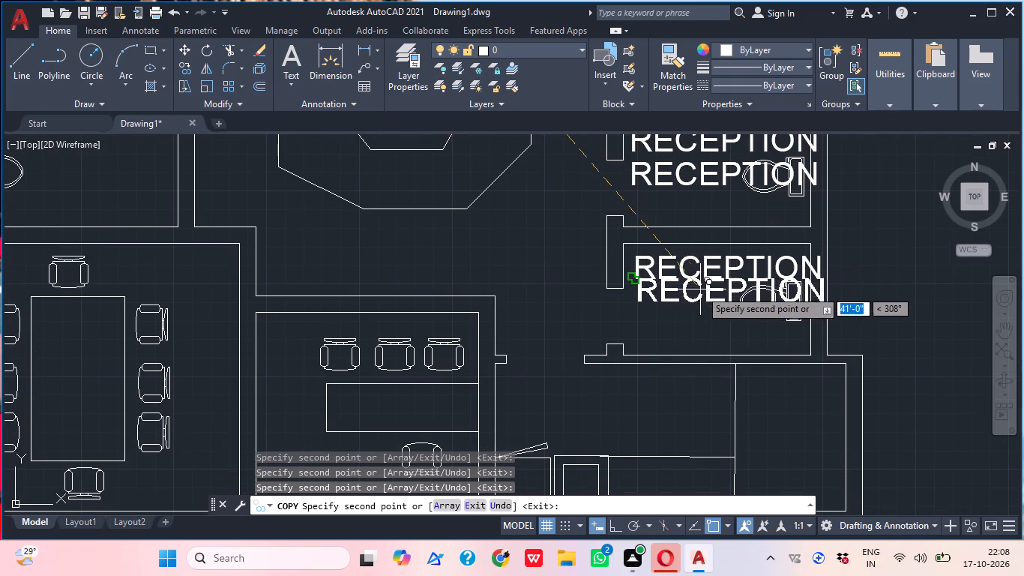
pyautogui.click(696, 296)
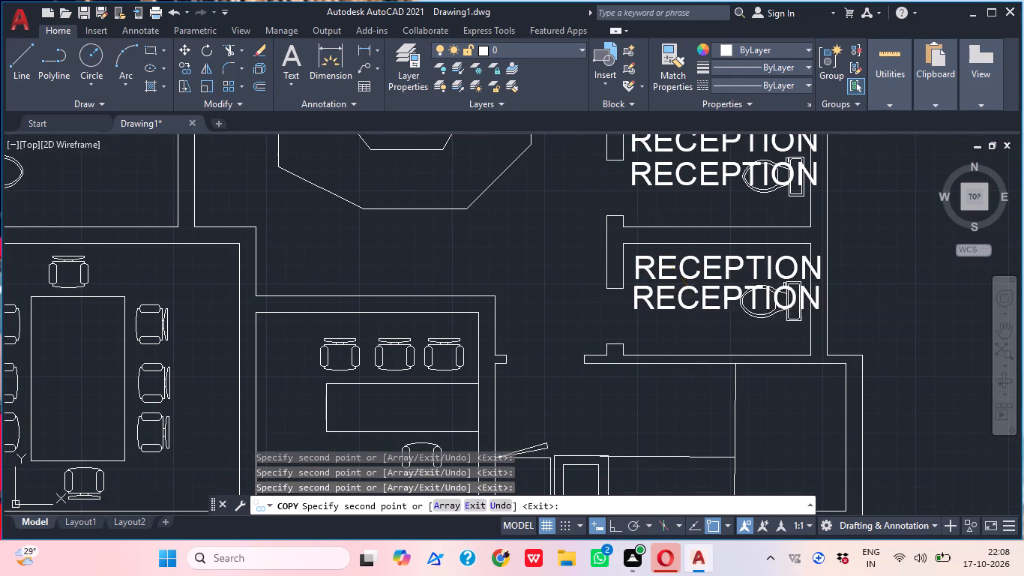
# Place two stacked RECEPTION copies in the southeast room, north of the counter and sink.
pyautogui.scroll(-1, 690, 328)
pyautogui.moveTo(690, 328); pyautogui.dragTo(674, 228, button='middle')
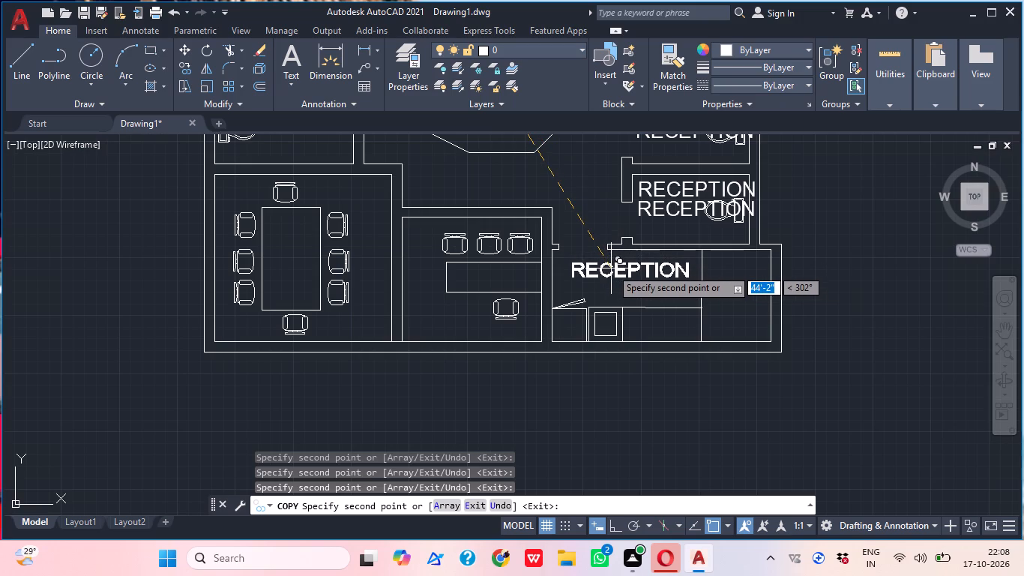
pyautogui.click(611, 268)
pyautogui.scroll(2, 609, 291)
pyautogui.click(621, 280)
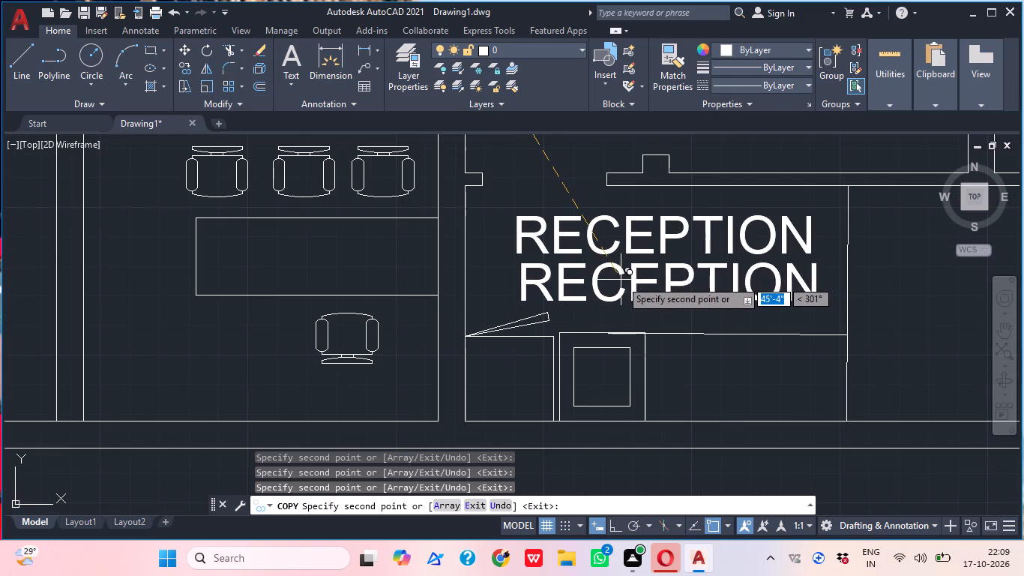
# Place two stacked RECEPTION copies over the desk in the south office between the meeting room and the southeast room.
pyautogui.scroll(-1, 631, 274)
pyautogui.moveTo(558, 284); pyautogui.dragTo(654, 290, button='middle')
pyautogui.scroll(-1, 581, 288)
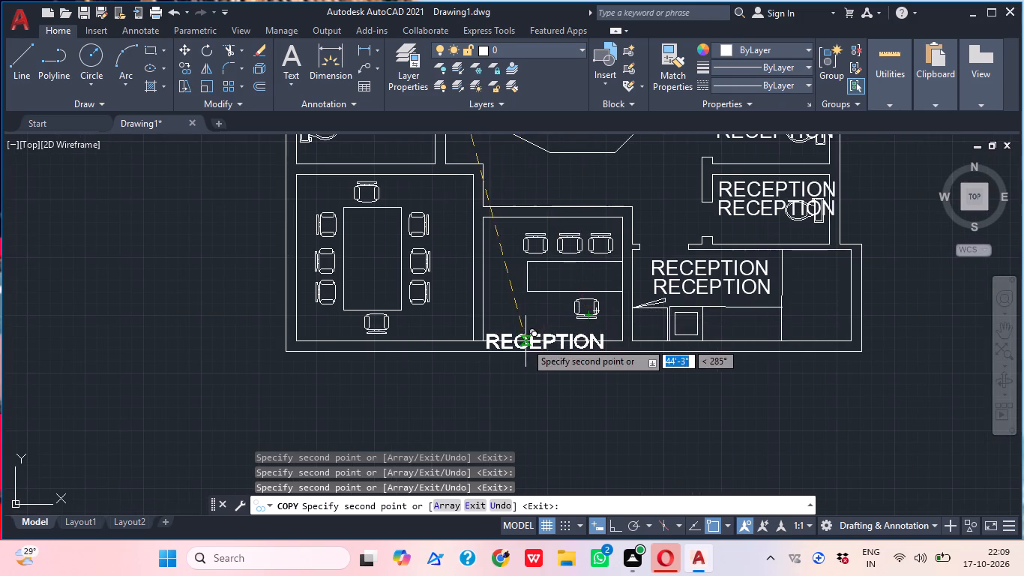
pyautogui.click(526, 277)
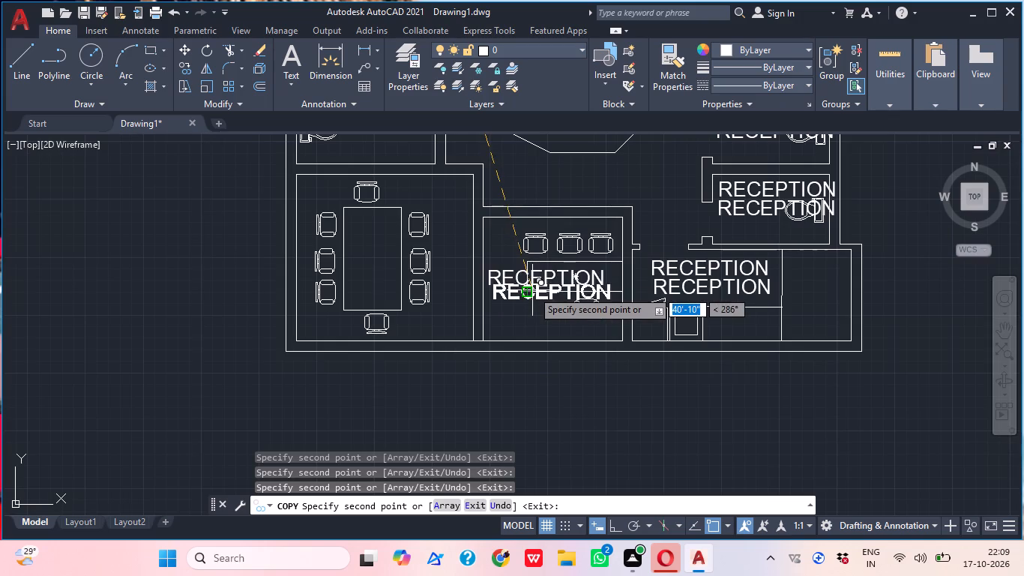
pyautogui.scroll(2, 532, 290)
pyautogui.click(524, 304)
# Place two stacked RECEPTION copies over the long table in the southwest meeting room.
pyautogui.scroll(-2, 549, 300)
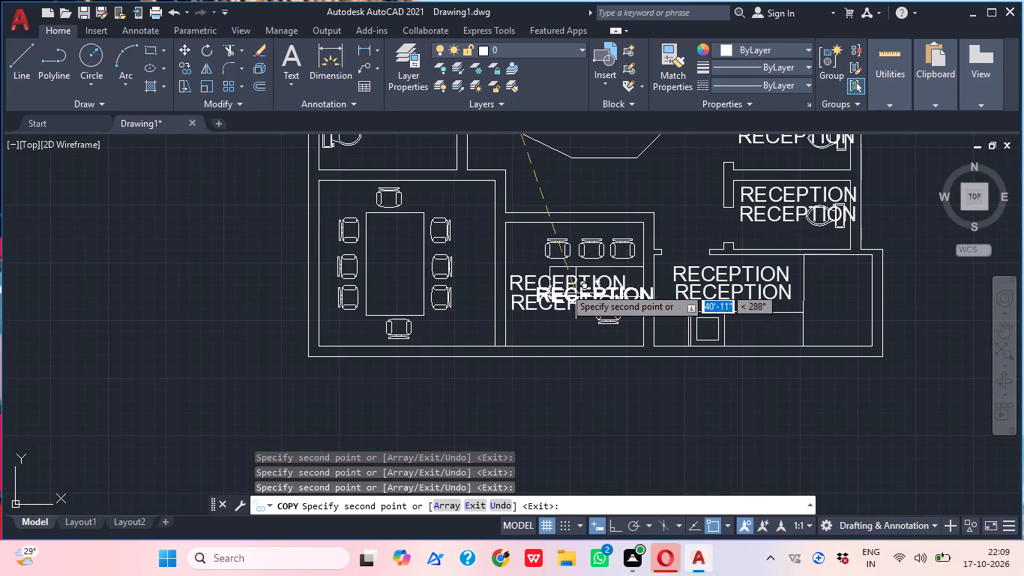
pyautogui.scroll(2, 452, 190)
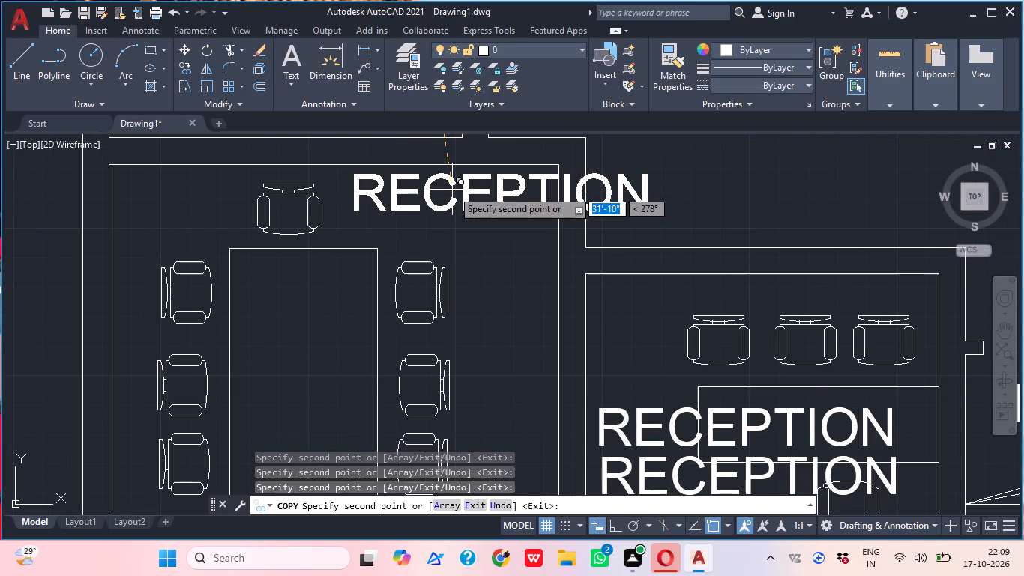
pyautogui.scroll(-2, 476, 190)
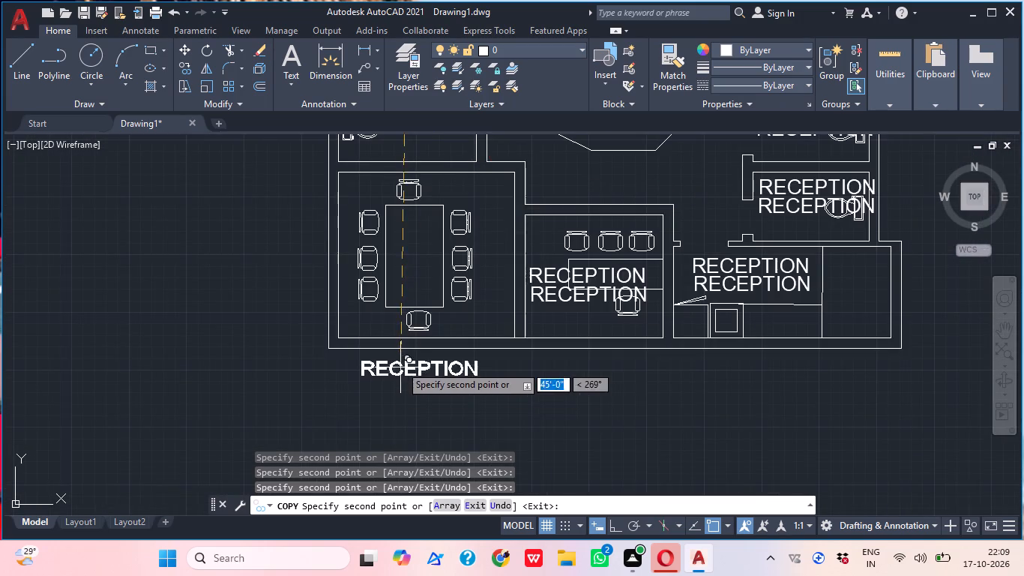
pyautogui.scroll(1, 463, 314)
pyautogui.click(400, 247)
pyautogui.scroll(-2, 453, 267)
pyautogui.scroll(2, 458, 277)
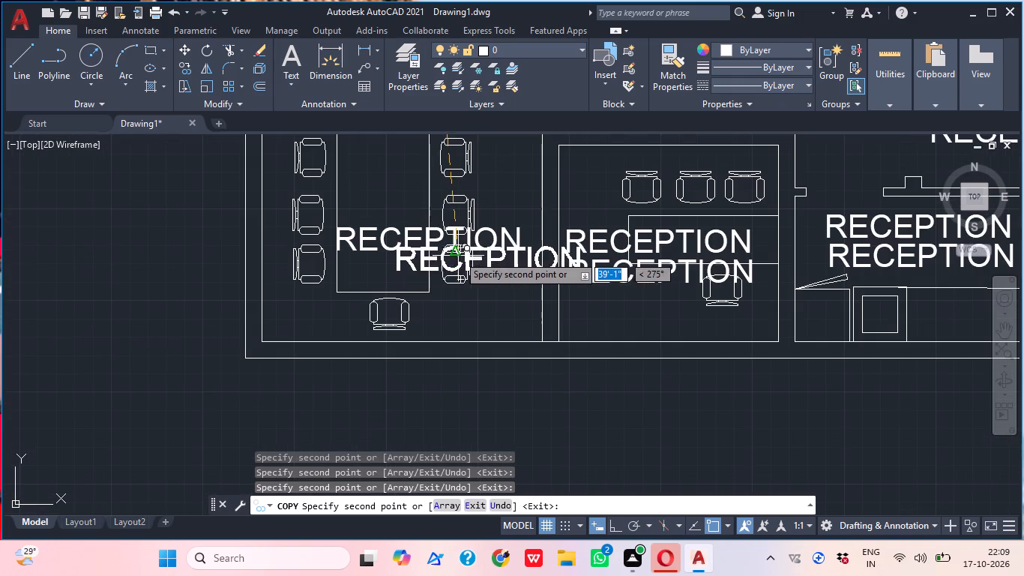
pyautogui.click(412, 270)
# Place two RECEPTION copies in the west toilet, one near its north wall and one near its south wall.
pyautogui.scroll(-2, 451, 257)
pyautogui.moveTo(453, 257); pyautogui.dragTo(495, 361, button='middle')
pyautogui.scroll(1, 462, 257)
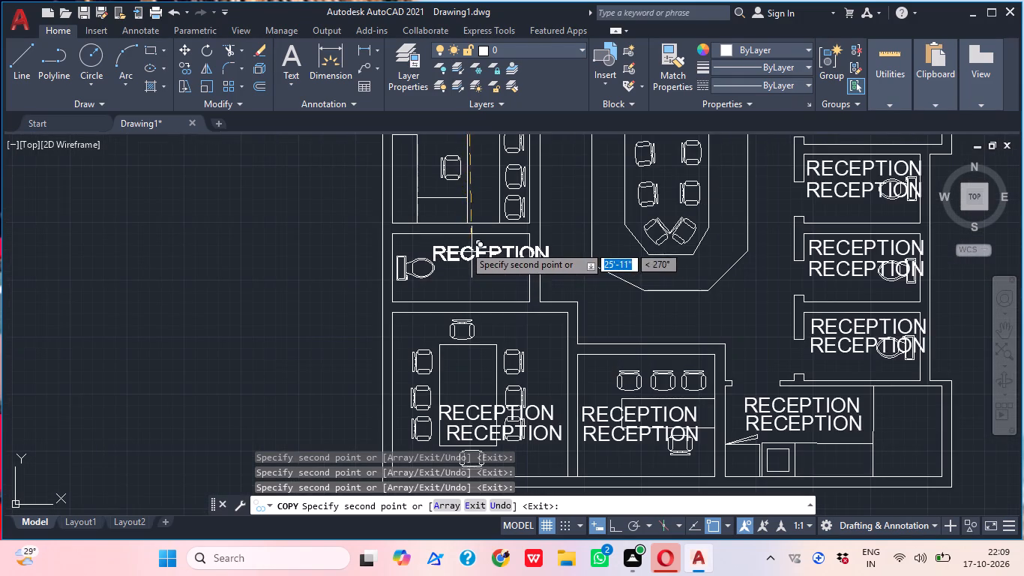
pyautogui.scroll(2, 464, 245)
pyautogui.click(429, 247)
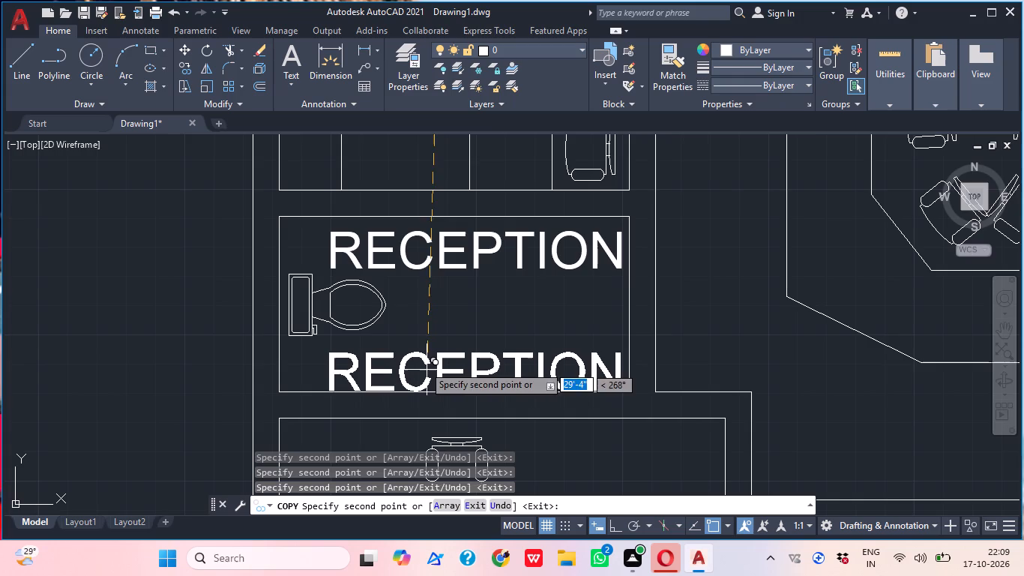
pyautogui.click(421, 360)
# Place two stacked RECEPTION copies in the west office north of the west toilet, above its desk.
pyautogui.scroll(-2, 454, 340)
pyautogui.moveTo(454, 248); pyautogui.dragTo(487, 352, button='middle')
pyautogui.scroll(1, 475, 258)
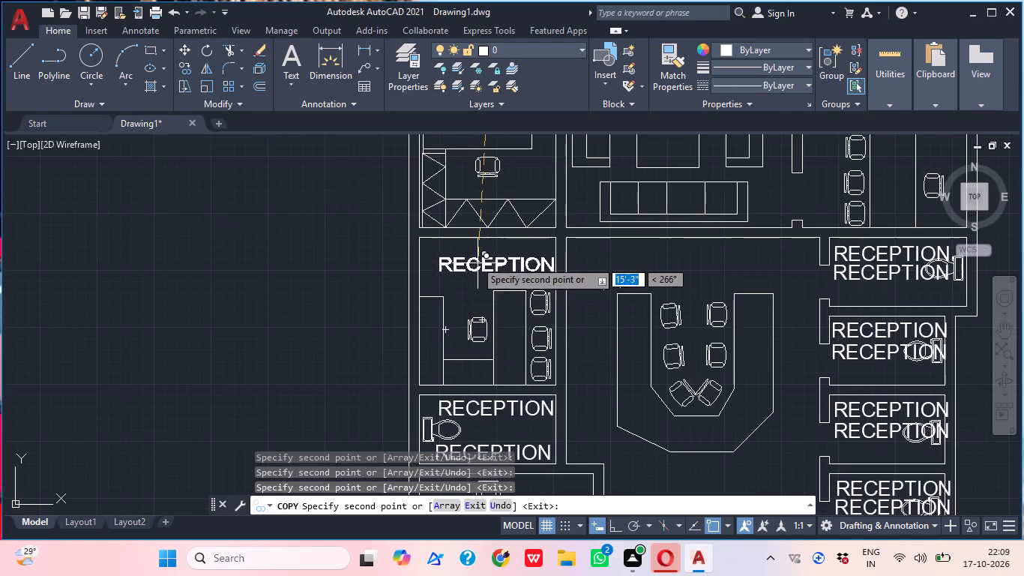
pyautogui.click(472, 242)
pyautogui.click(470, 272)
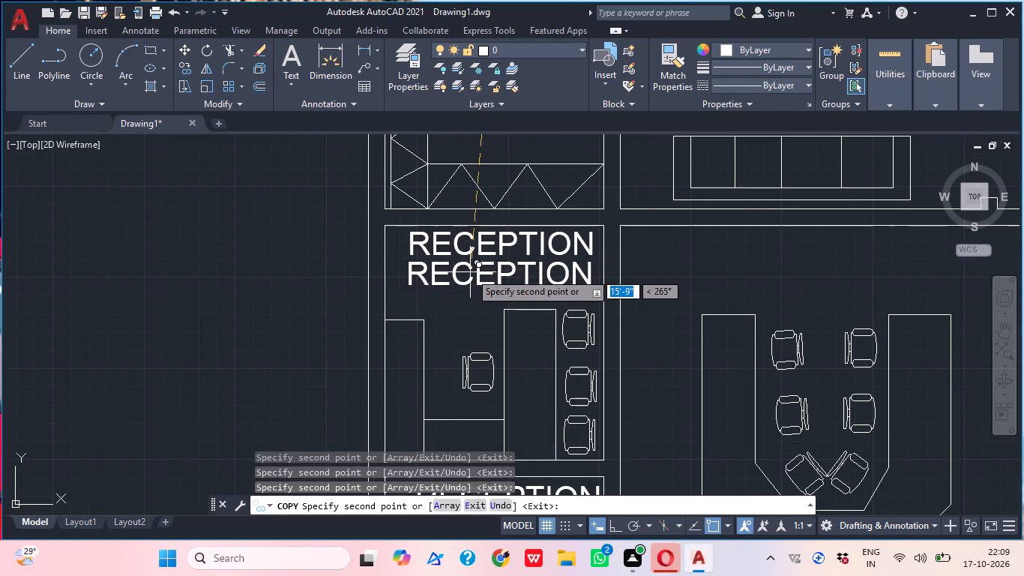
# Place two stacked RECEPTION copies in the central room, north of the U-shaped table, and end the copying.
pyautogui.scroll(-1, 484, 278)
pyautogui.moveTo(519, 280); pyautogui.dragTo(528, 364, button='middle')
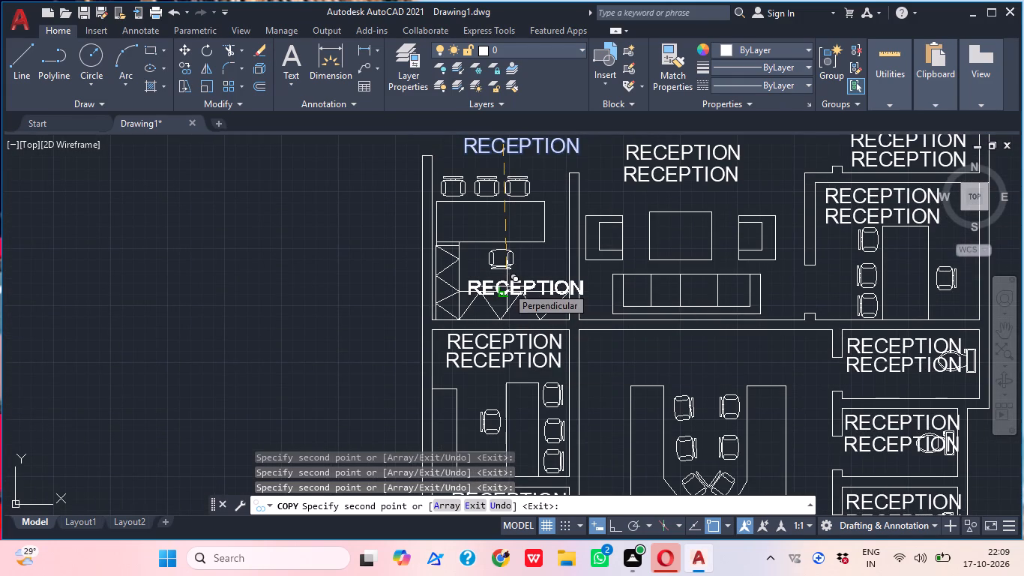
pyautogui.moveTo(680, 230); pyautogui.dragTo(624, 152, button='middle')
pyautogui.scroll(-1, 672, 234)
pyautogui.scroll(2, 652, 235)
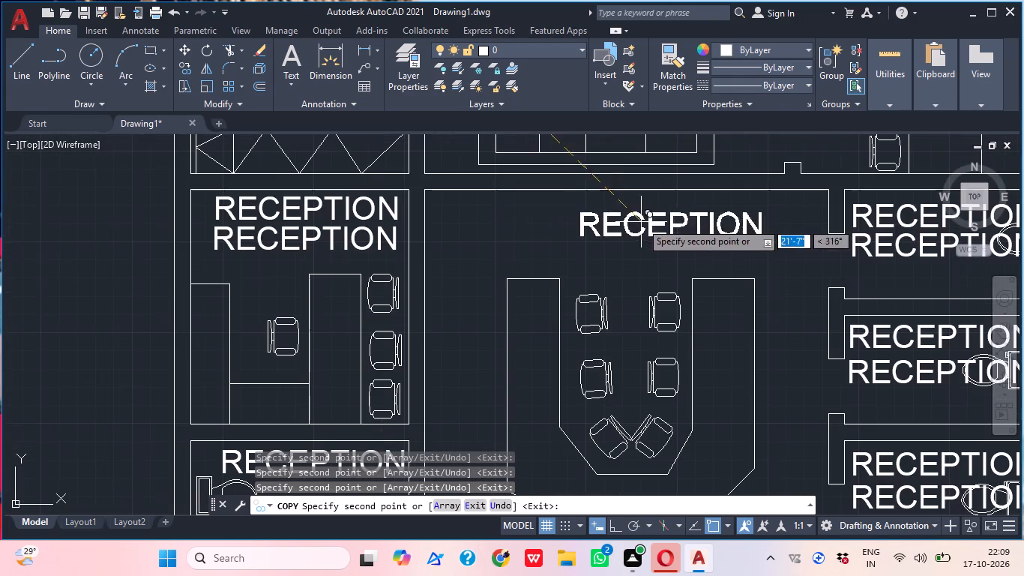
pyautogui.click(598, 210)
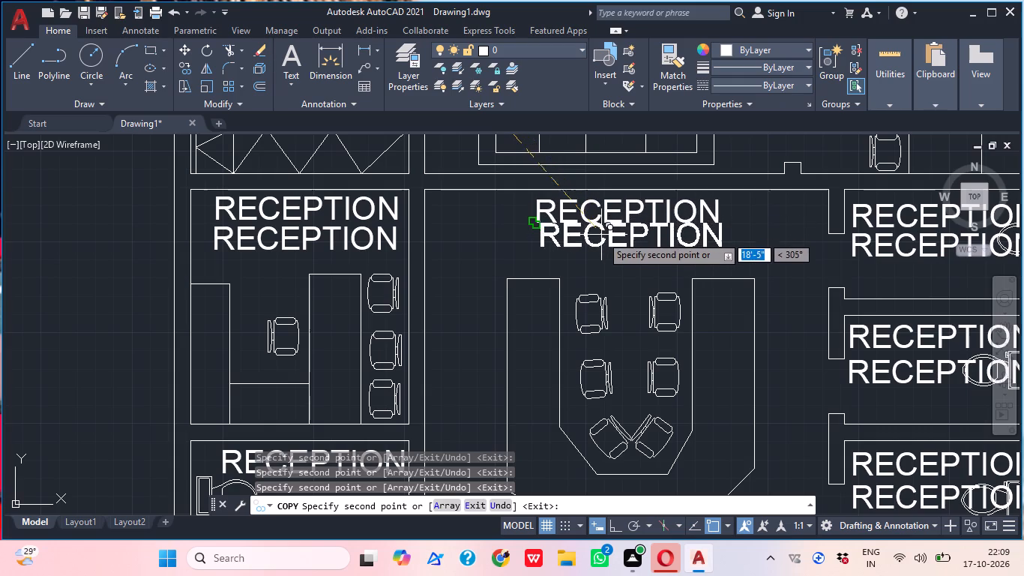
pyautogui.click(599, 246)
pyautogui.scroll(-2, 619, 240)
pyautogui.moveTo(627, 249); pyautogui.dragTo(620, 313, button='middle')
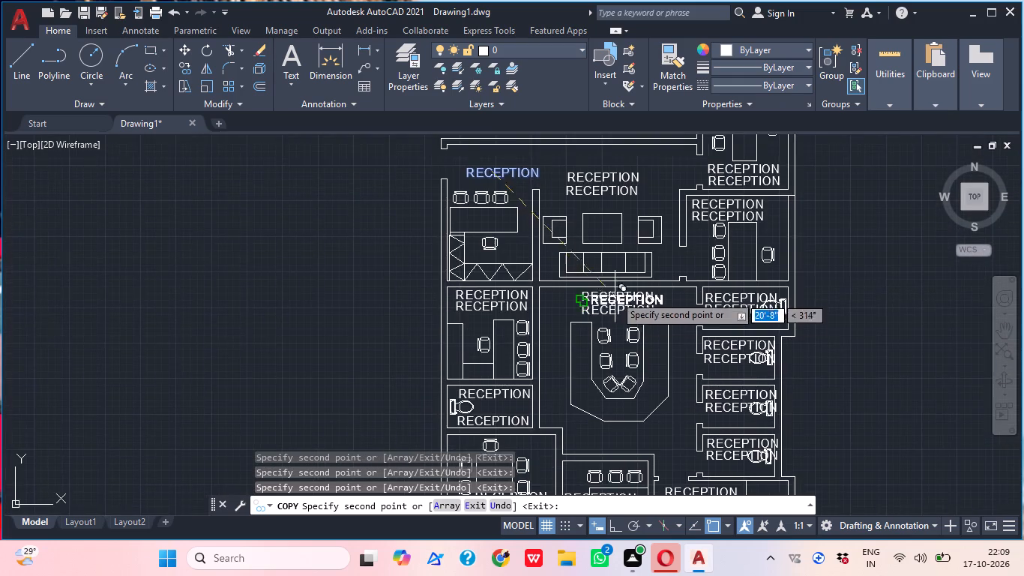
pyautogui.scroll(-1, 615, 284)
pyautogui.moveTo(618, 296); pyautogui.dragTo(608, 277, button='middle')
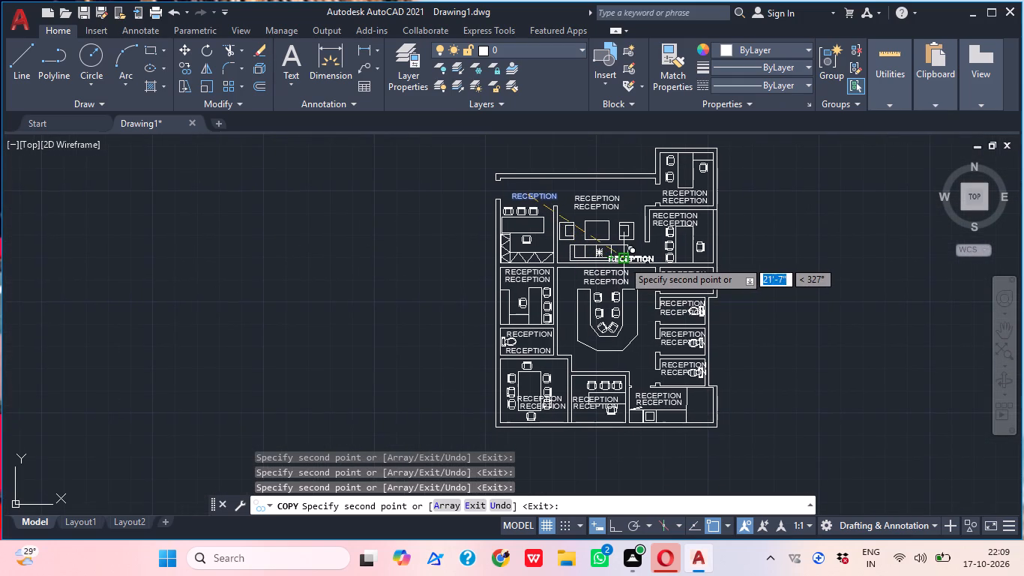
pyautogui.press('Escape')
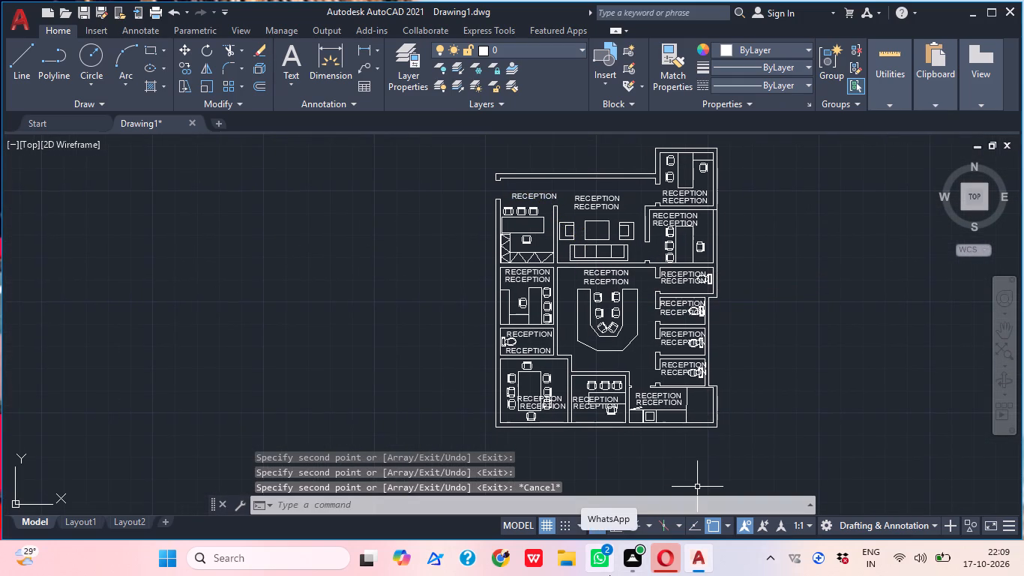
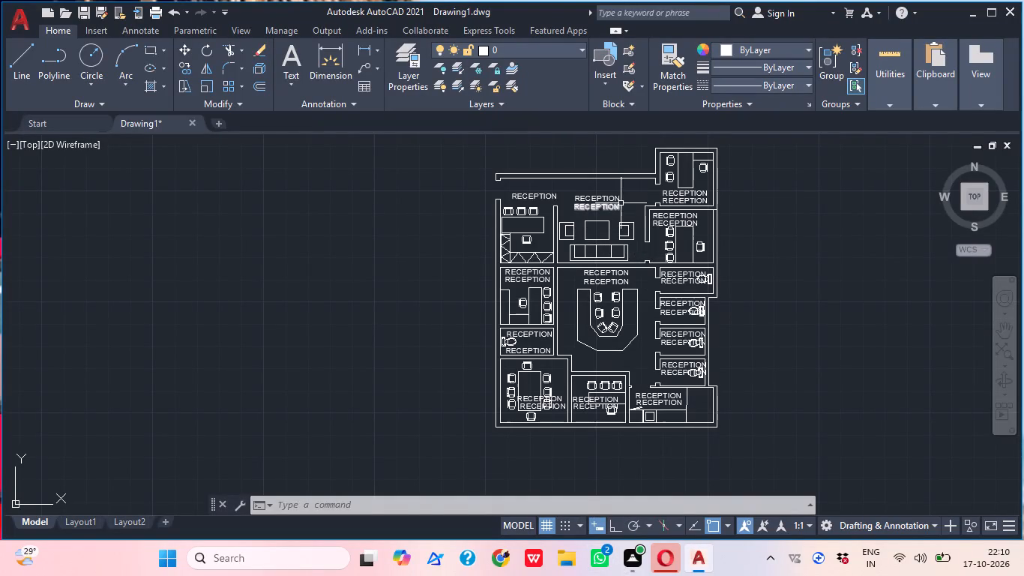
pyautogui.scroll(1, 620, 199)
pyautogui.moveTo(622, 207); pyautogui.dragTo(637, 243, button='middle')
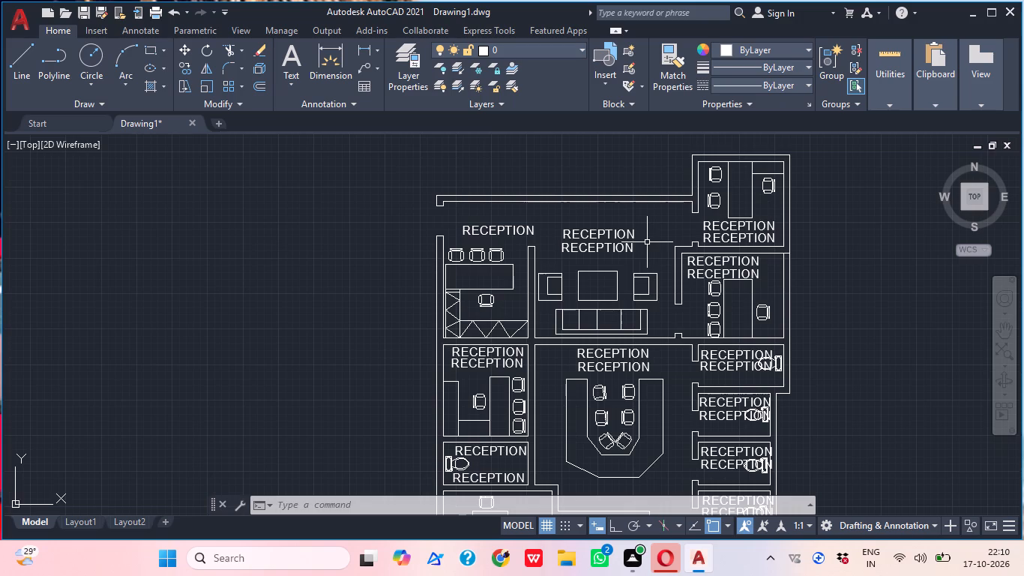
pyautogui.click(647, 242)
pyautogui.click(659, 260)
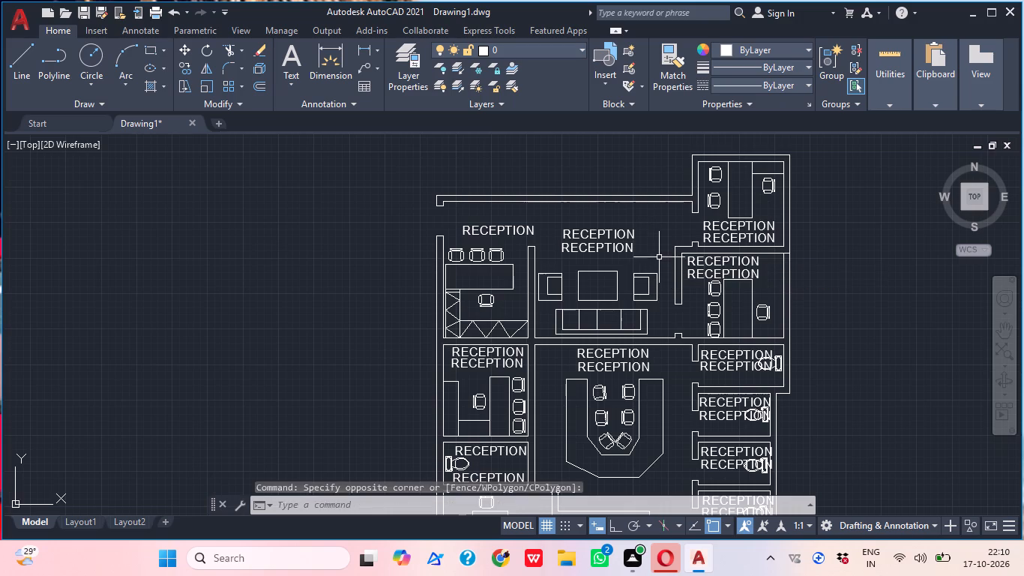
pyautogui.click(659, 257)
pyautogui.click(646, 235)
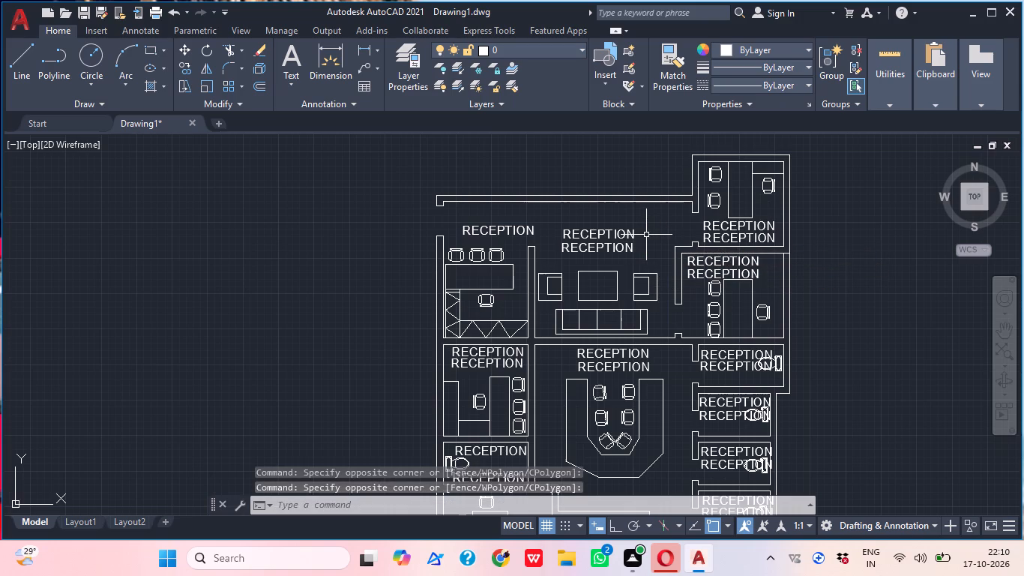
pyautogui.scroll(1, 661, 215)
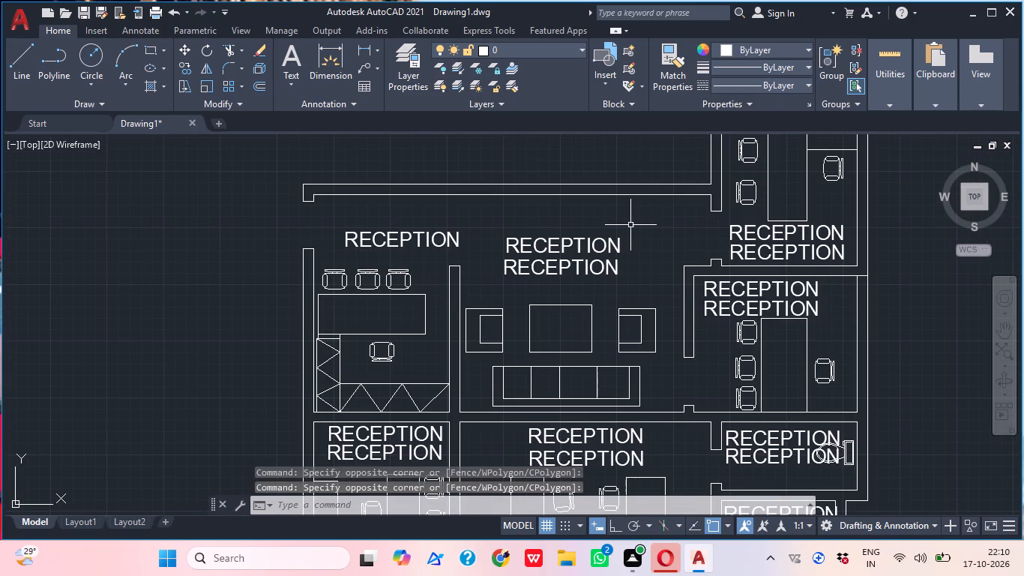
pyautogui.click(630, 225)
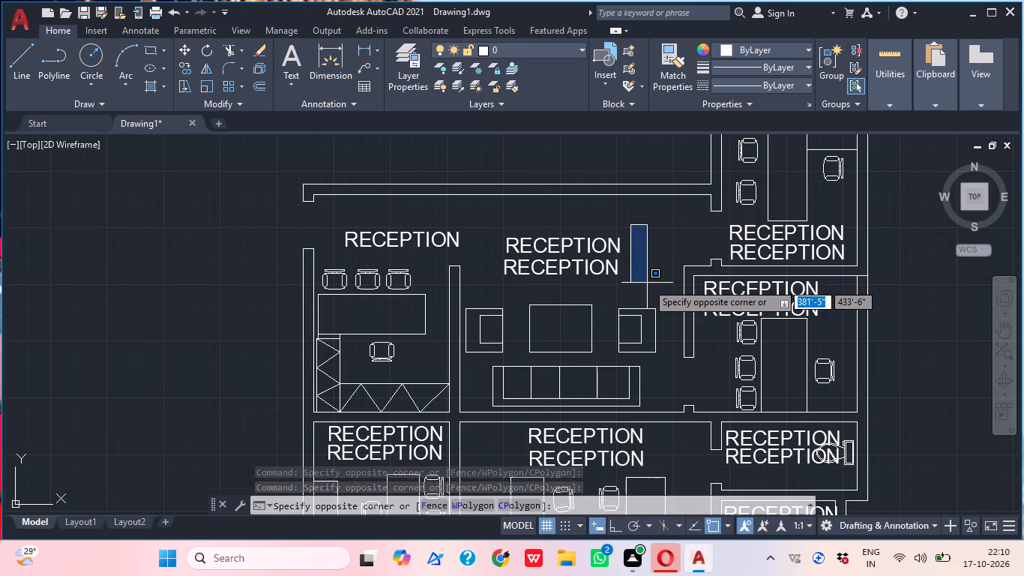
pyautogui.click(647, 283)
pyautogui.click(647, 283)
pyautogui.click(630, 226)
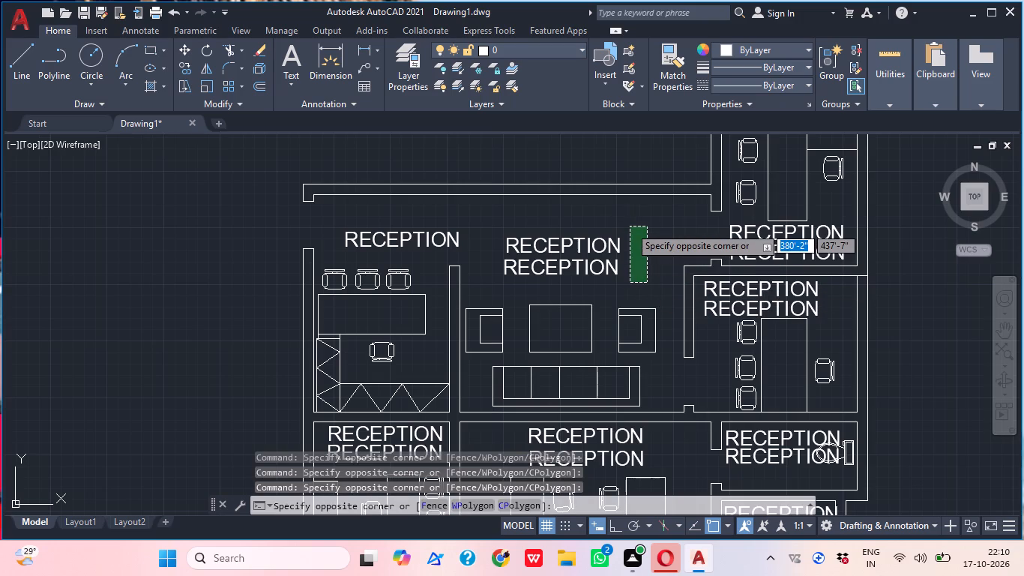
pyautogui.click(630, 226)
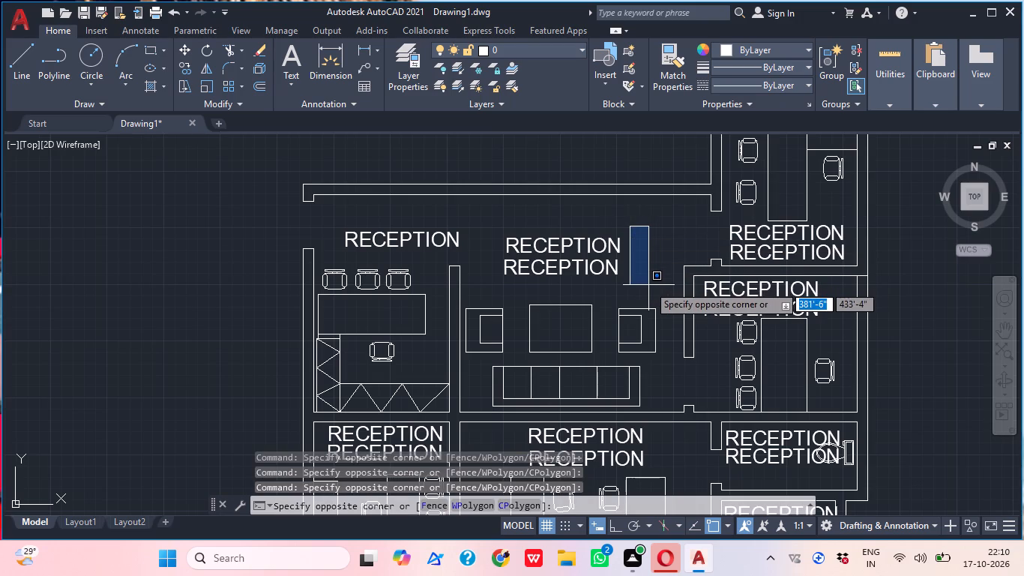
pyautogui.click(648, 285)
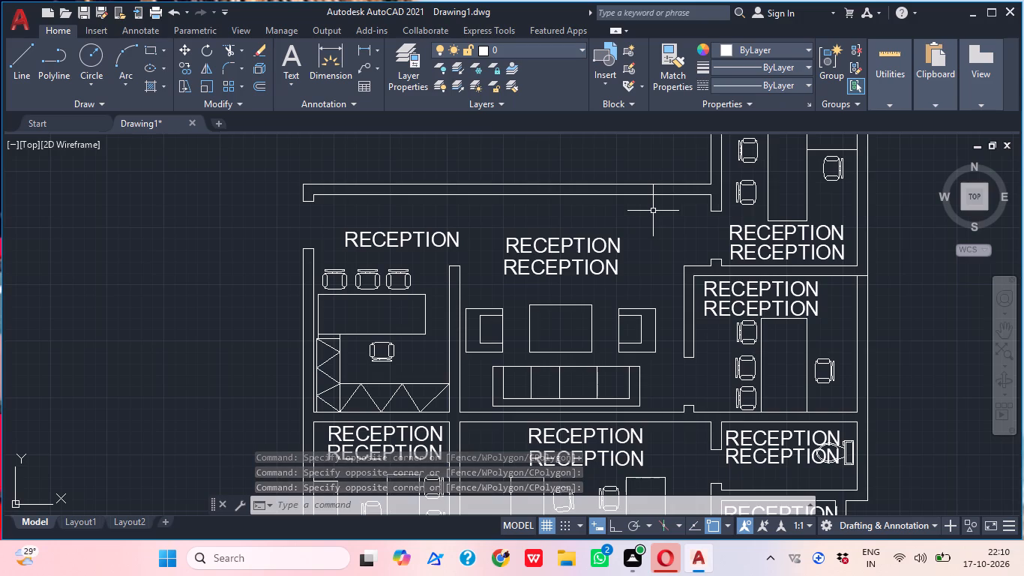
# Change the two placeholder texts above the sofa set to WAITING and AREA.
pyautogui.doubleClick(582, 244)
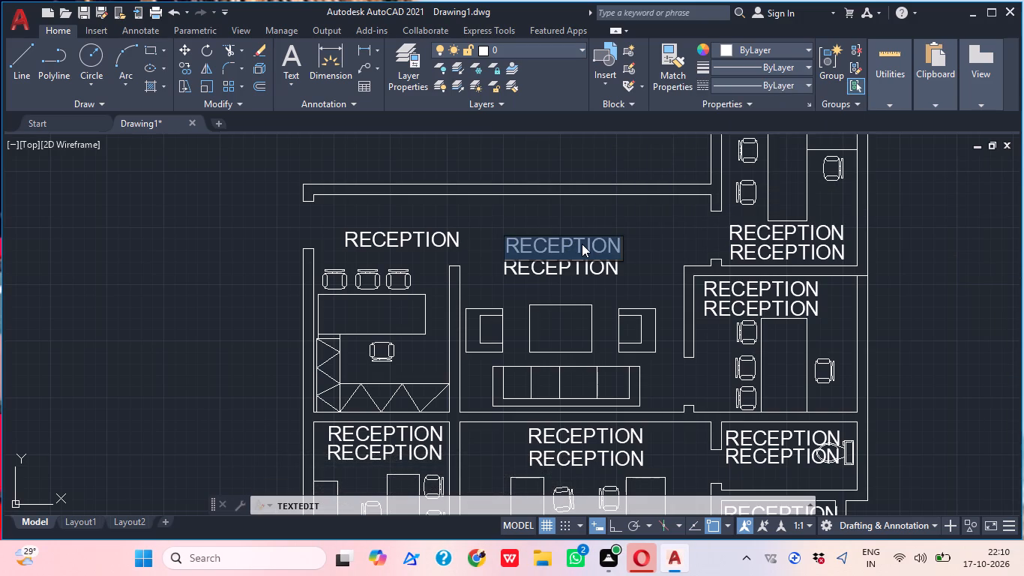
pyautogui.write('WAI')
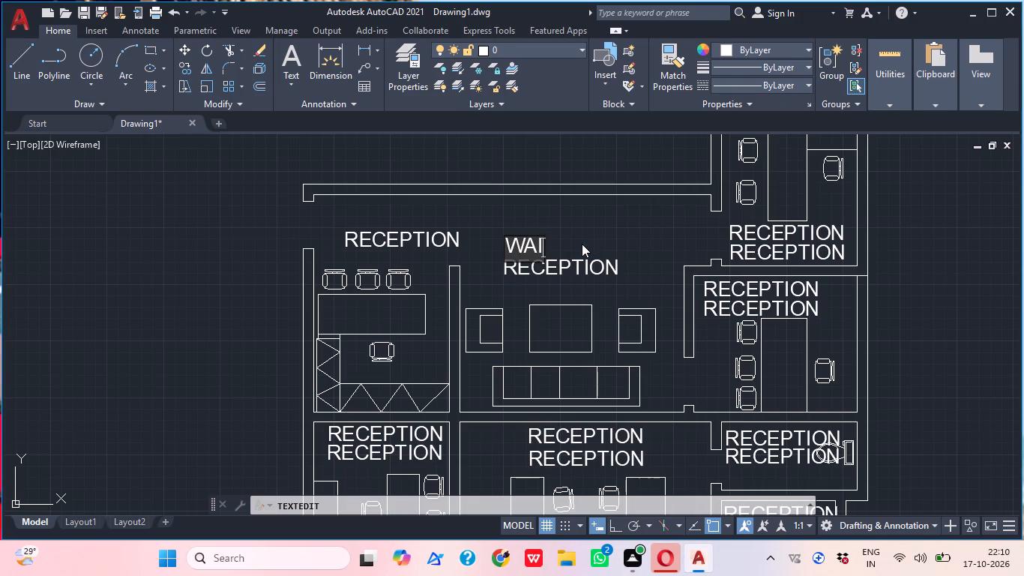
pyautogui.write('TING')
pyautogui.click(609, 283)
pyautogui.click(564, 267)
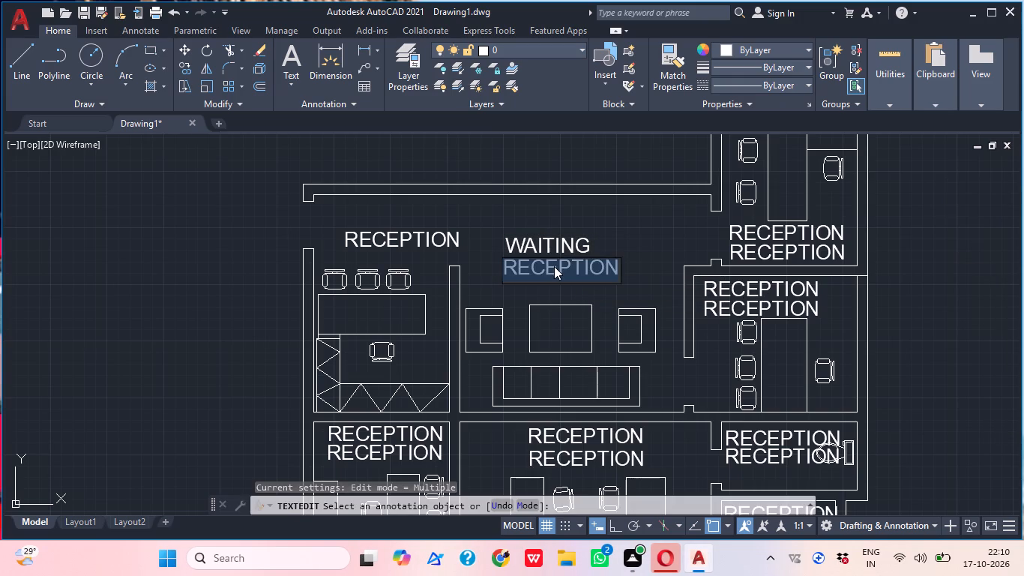
pyautogui.write('AE')
pyautogui.press('BackSpace')
pyautogui.write('REA')
pyautogui.click(667, 276)
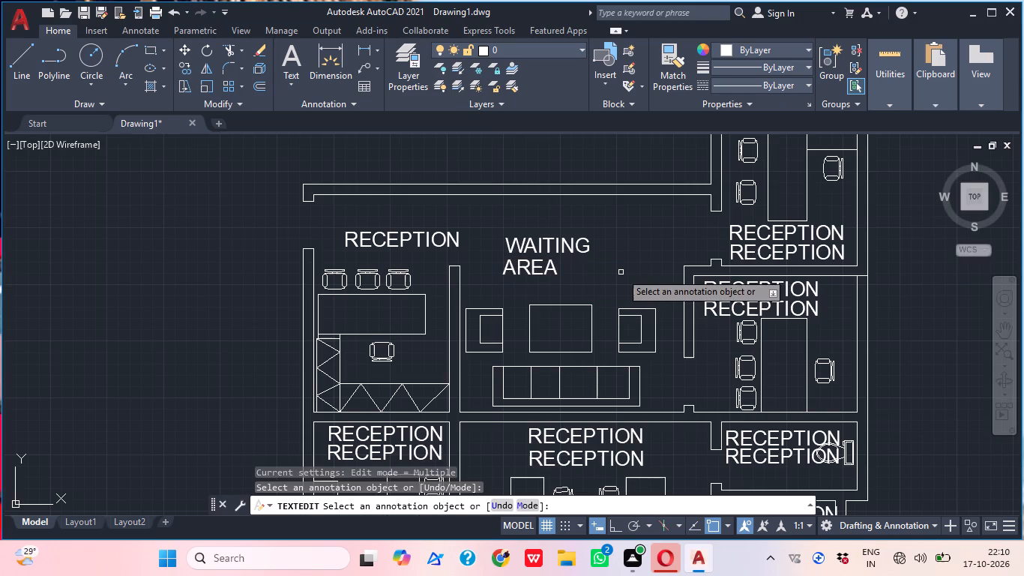
# Change the two placeholder texts in the northeast corner room to ACCOUNT and 10'X10.
pyautogui.moveTo(624, 277); pyautogui.dragTo(493, 304, button='middle')
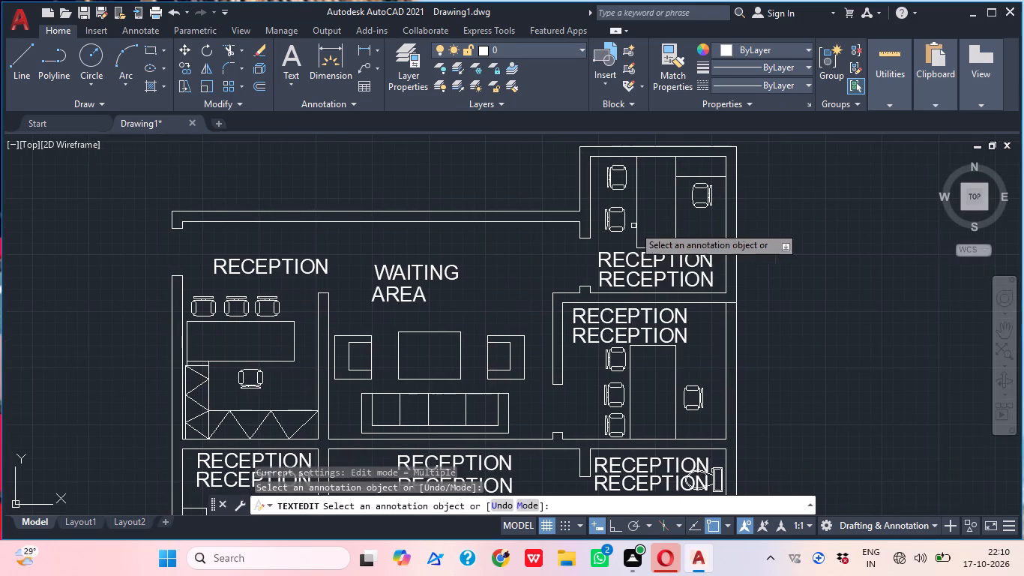
pyautogui.click(609, 253)
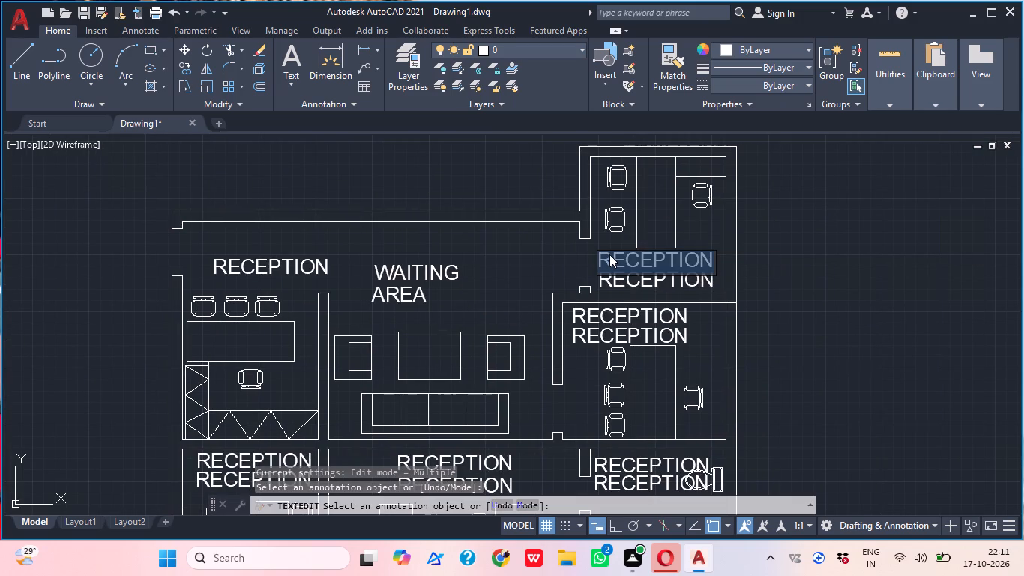
pyautogui.press('a')
pyautogui.write('CCOUNT')
pyautogui.click(607, 334)
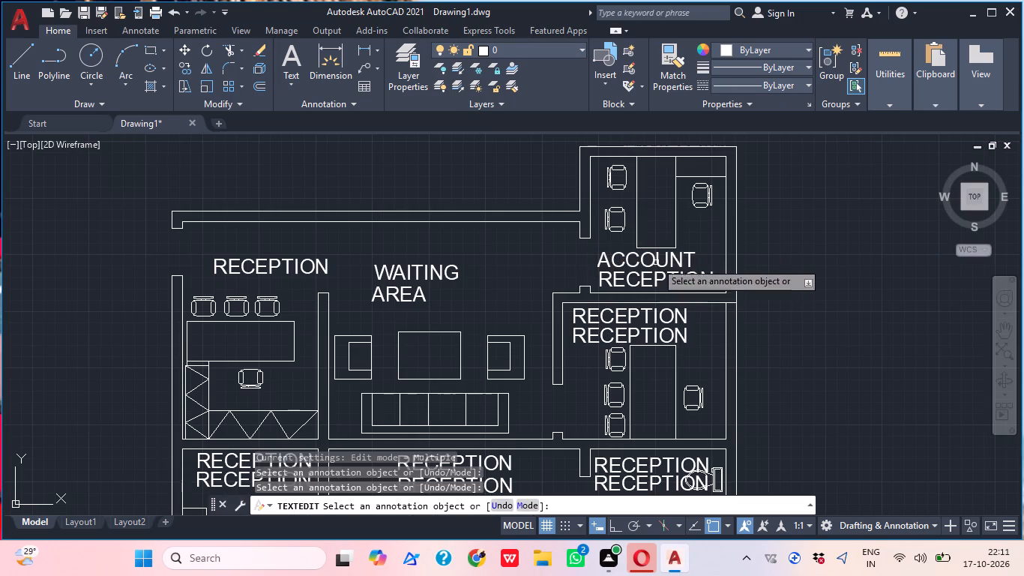
pyautogui.click(647, 284)
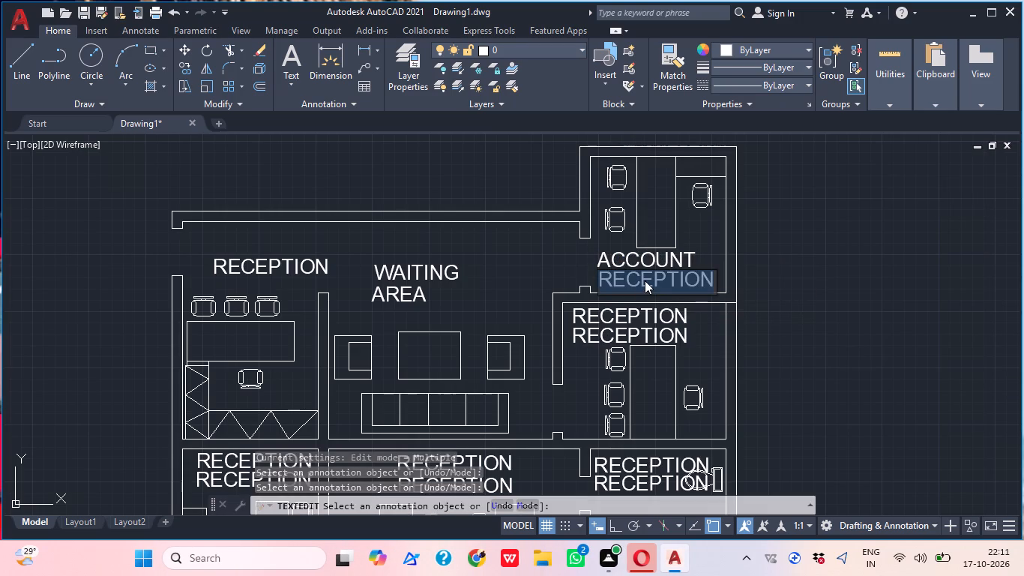
pyautogui.write("10'")
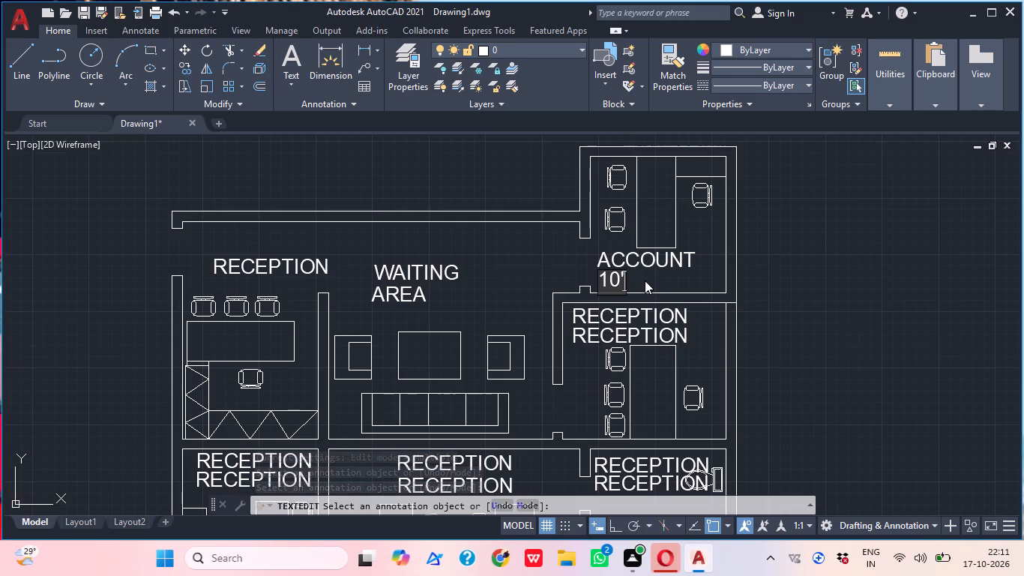
pyautogui.write('X10\\')
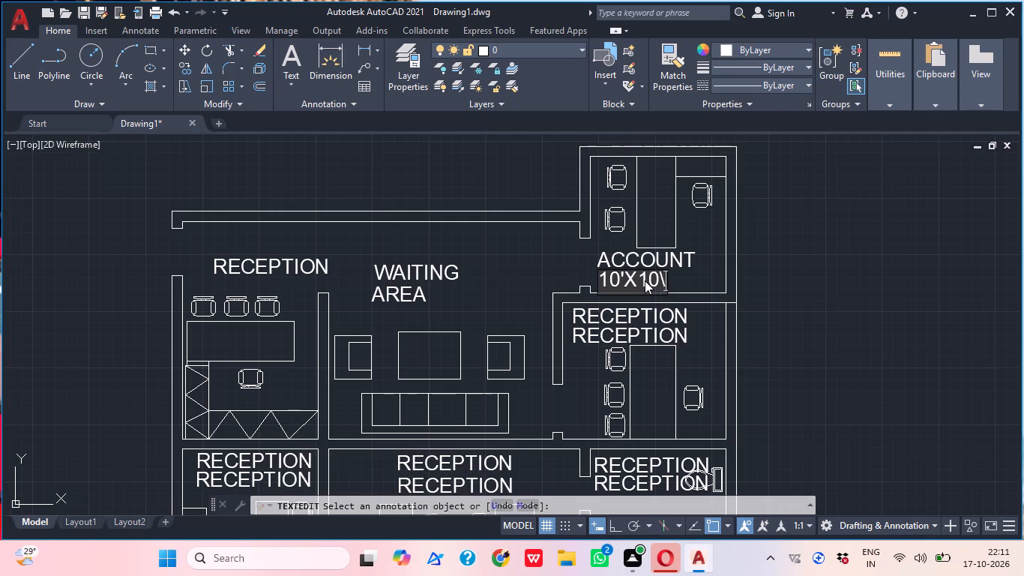
pyautogui.press('BackSpace')
pyautogui.press('Return')
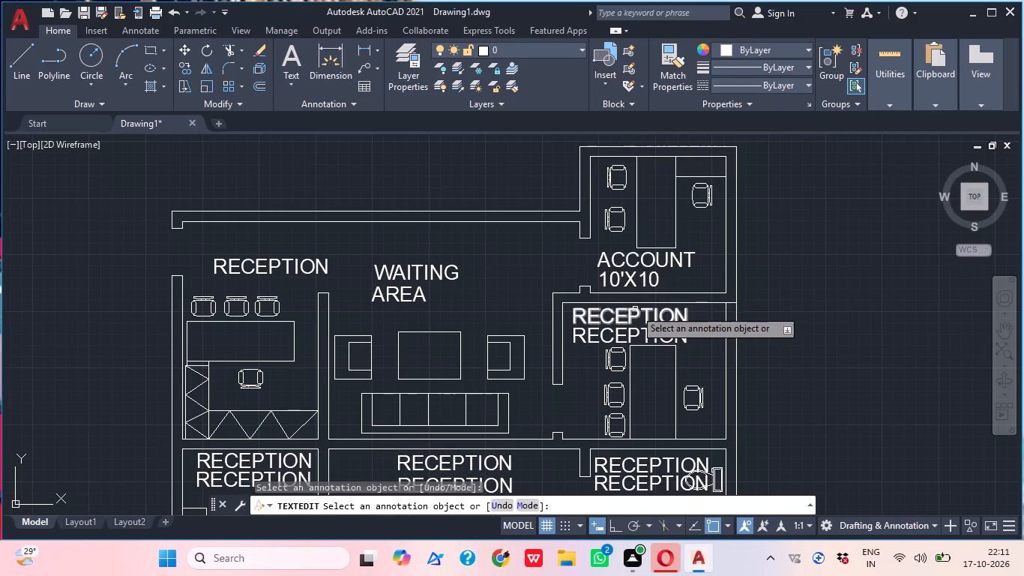
# Change the two placeholder texts in the office south of the account room to MANAGER ROOM and 12'X12'.
pyautogui.click(636, 308)
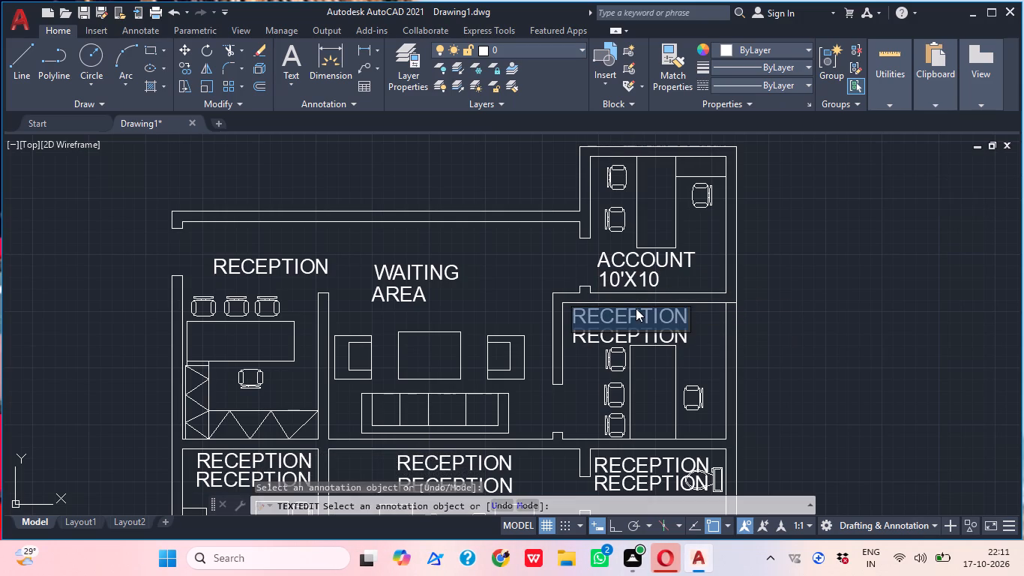
pyautogui.write('MA')
pyautogui.write('NAGER ROOM')
pyautogui.click(714, 366)
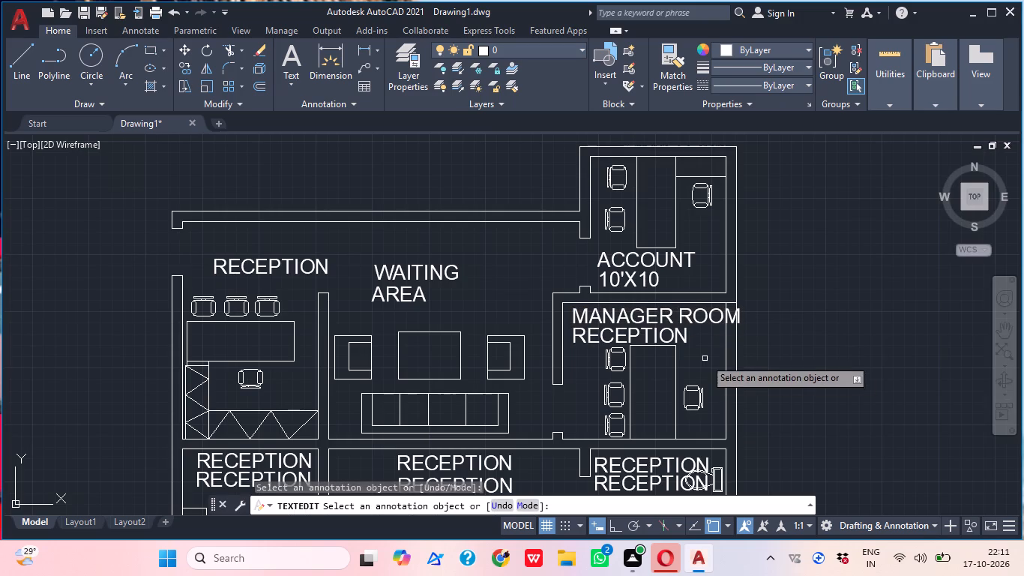
pyautogui.click(666, 335)
pyautogui.click(615, 334)
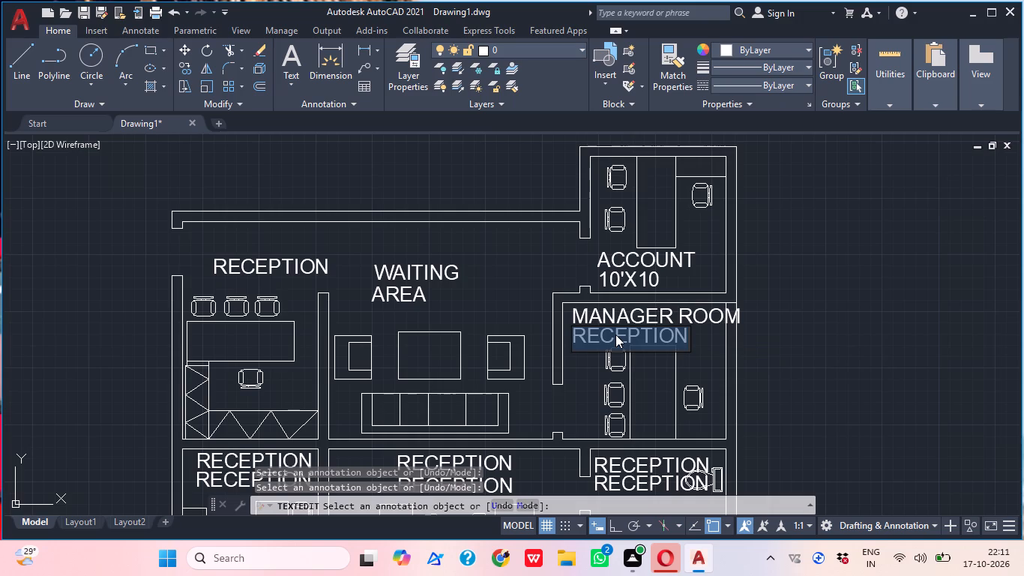
pyautogui.write('12')
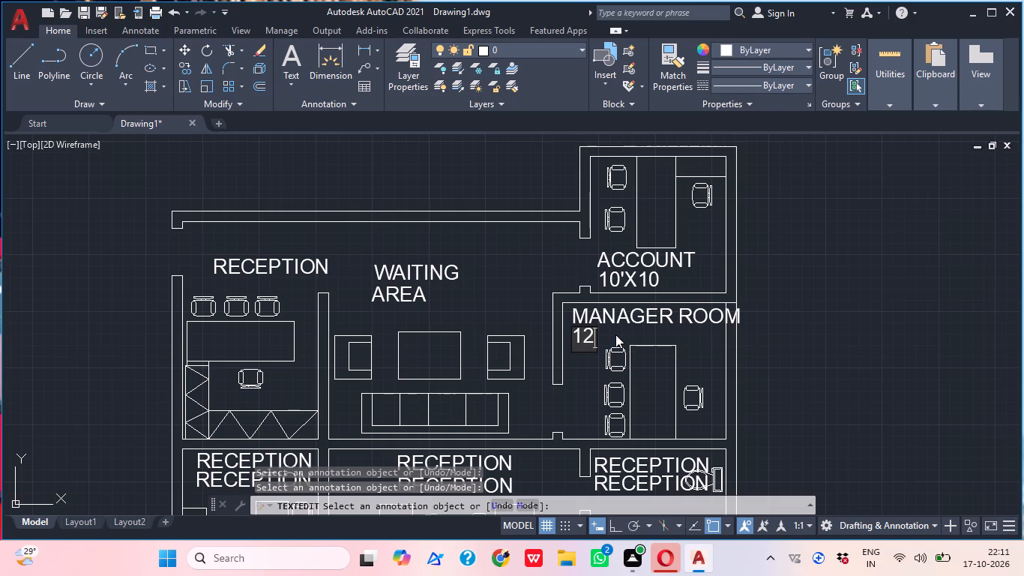
pyautogui.write("'X12'")
pyautogui.press('Return')
# Change the two placeholder texts in the northernmost east toilet to TOILET and 10'5", and end the text editing.
pyautogui.scroll(-1, 583, 368)
pyautogui.moveTo(593, 338); pyautogui.dragTo(657, 184, button='middle')
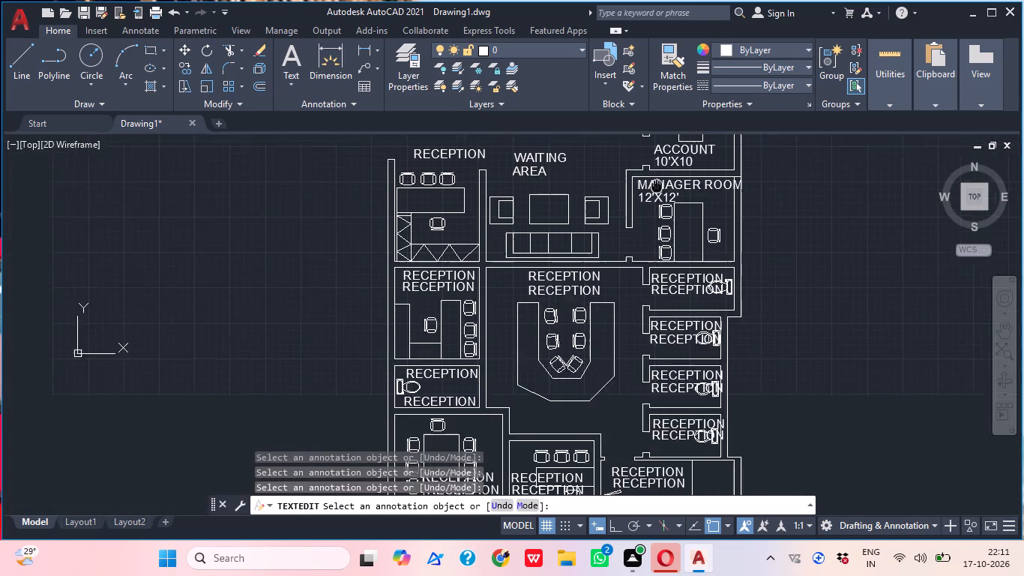
pyautogui.moveTo(657, 184); pyautogui.dragTo(657, 184, button='middle')
pyautogui.scroll(1, 674, 272)
pyautogui.click(666, 279)
pyautogui.write('TOILET')
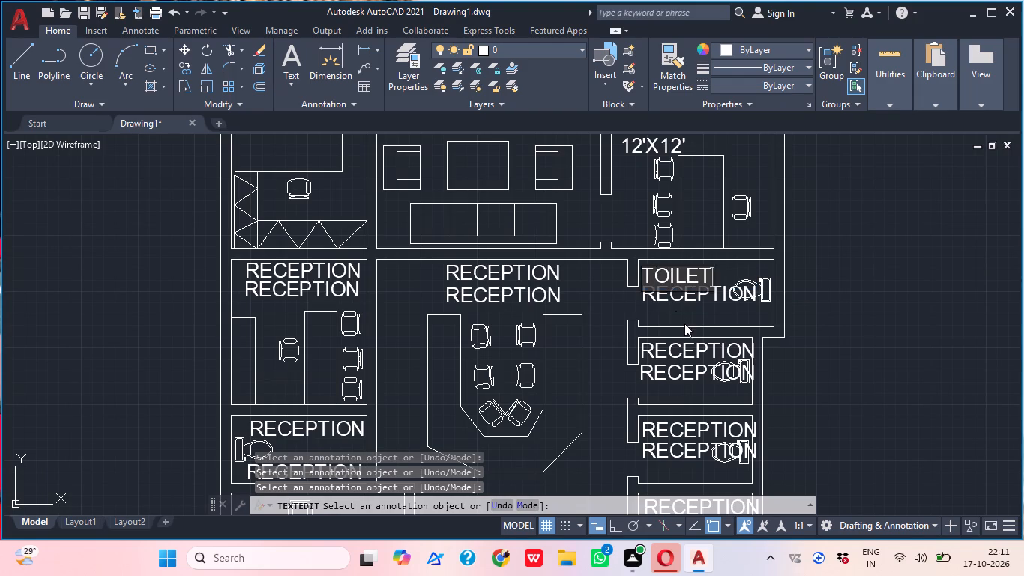
pyautogui.click(684, 323)
pyautogui.click(684, 289)
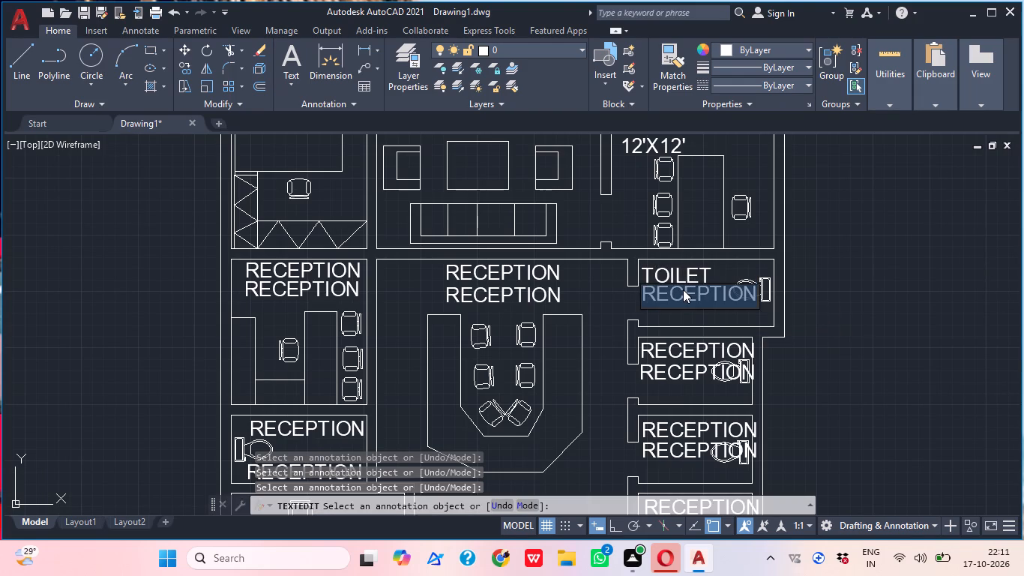
pyautogui.press('1')
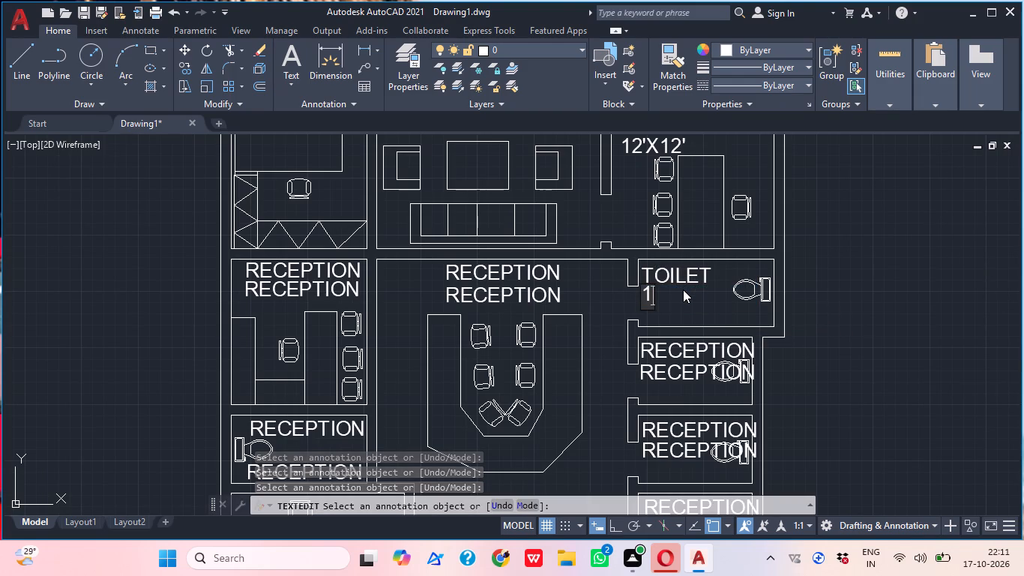
pyautogui.write("0'5")
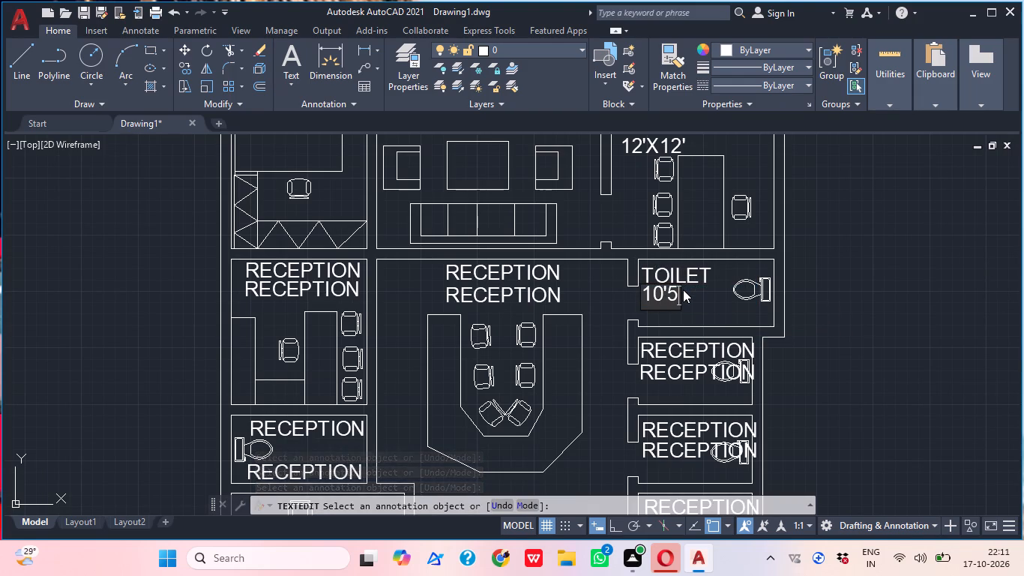
pyautogui.hotkey('shift', '"')
pyautogui.press('Return')
pyautogui.press('Escape')
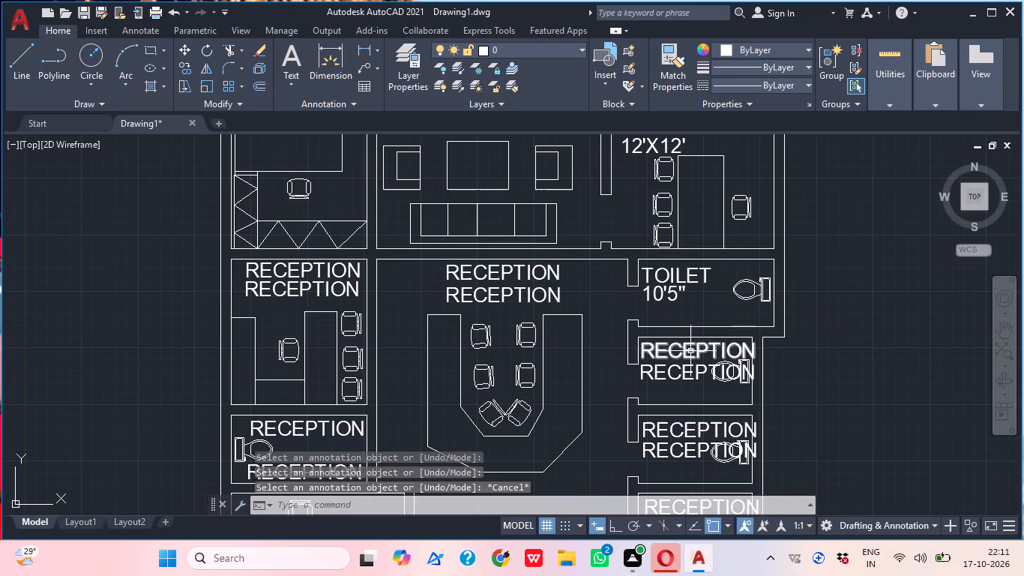
# Delete the six RECEPTION placeholder texts in the three east toilets south of the labelled TOILET.
pyautogui.click(690, 351)
pyautogui.click(684, 373)
pyautogui.moveTo(682, 361); pyautogui.dragTo(682, 255, button='middle')
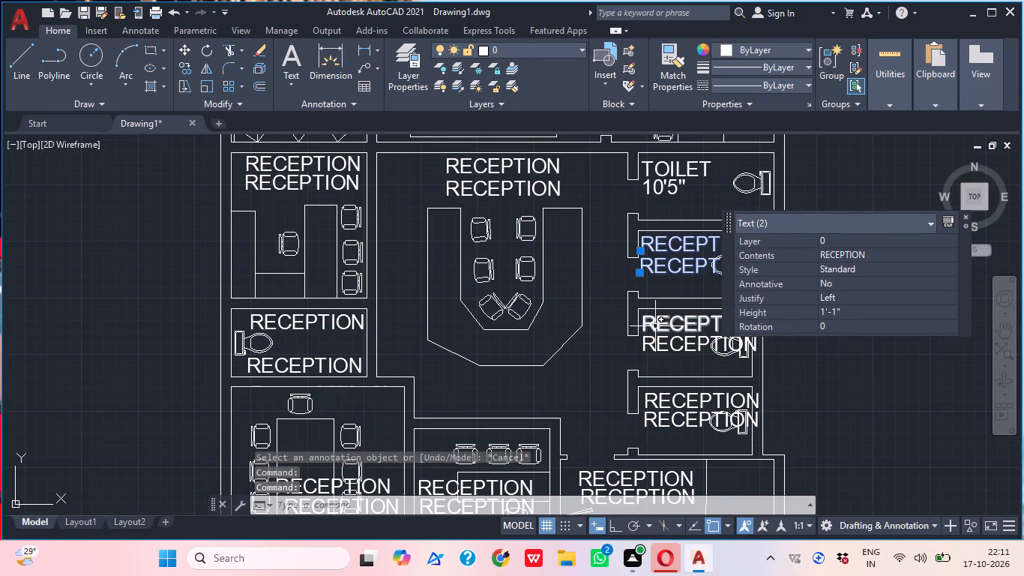
pyautogui.click(655, 325)
pyautogui.click(655, 347)
pyautogui.click(663, 414)
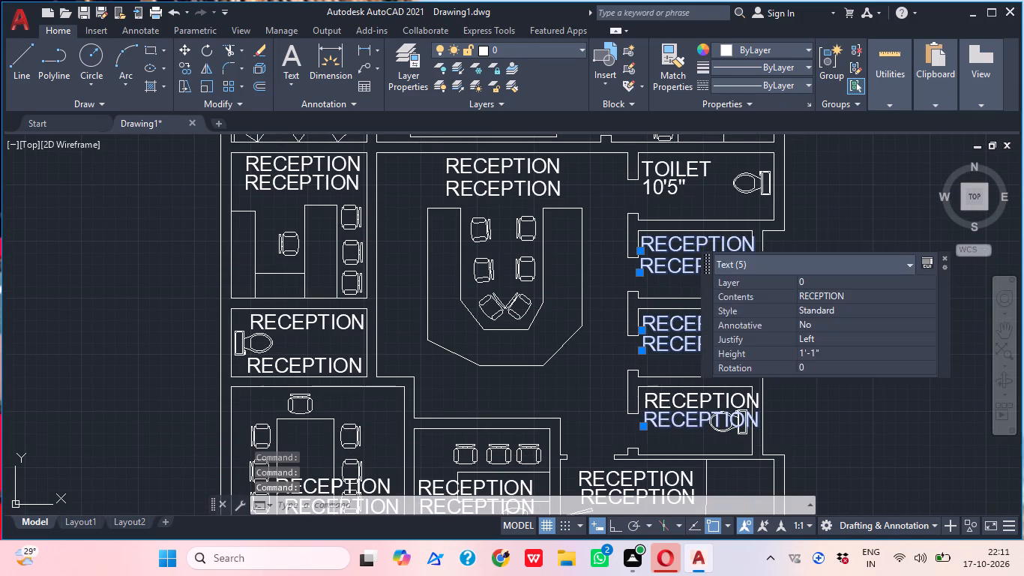
pyautogui.click(657, 394)
pyautogui.press('Delete')
# Change the two placeholder texts in the southeast room with the sink counter to KITCHEN and 15'9"X7'.
pyautogui.moveTo(682, 373); pyautogui.dragTo(724, 319, button='middle')
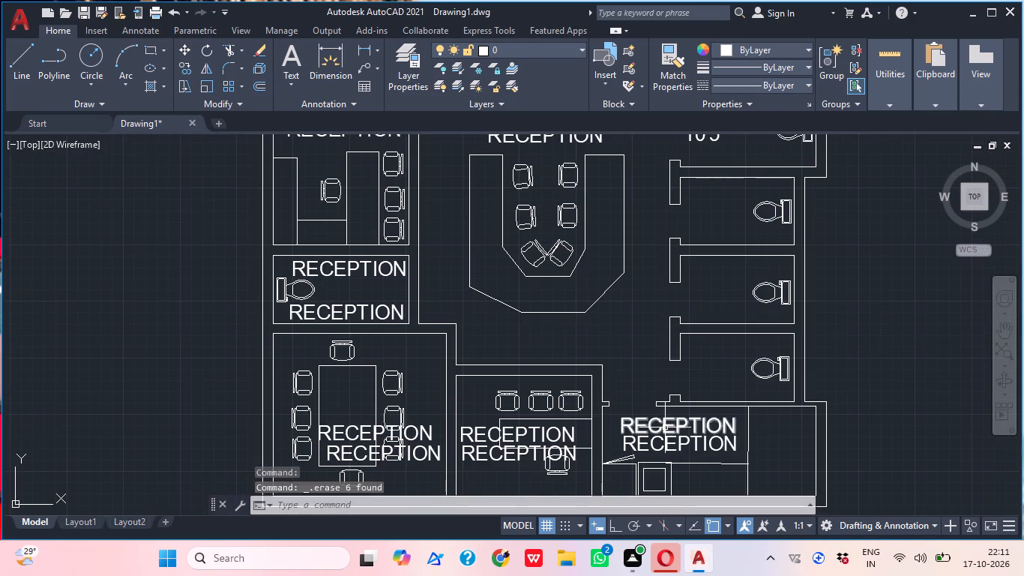
pyautogui.doubleClick(665, 427)
pyautogui.write('KITCHR')
pyautogui.press('BackSpace')
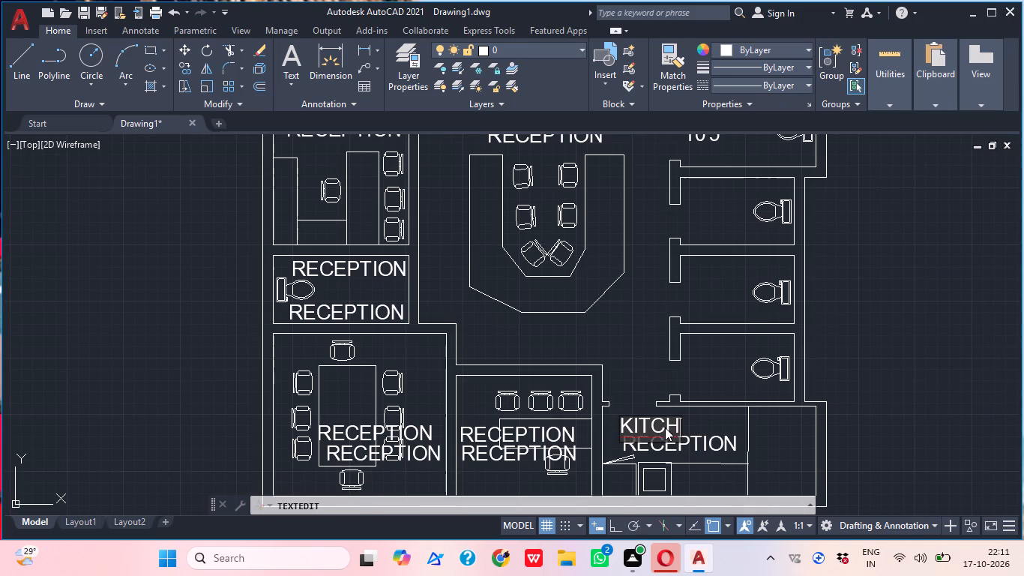
pyautogui.write('EN')
pyautogui.moveTo(668, 477); pyautogui.dragTo(675, 464)
pyautogui.click(684, 451)
pyautogui.click(678, 447)
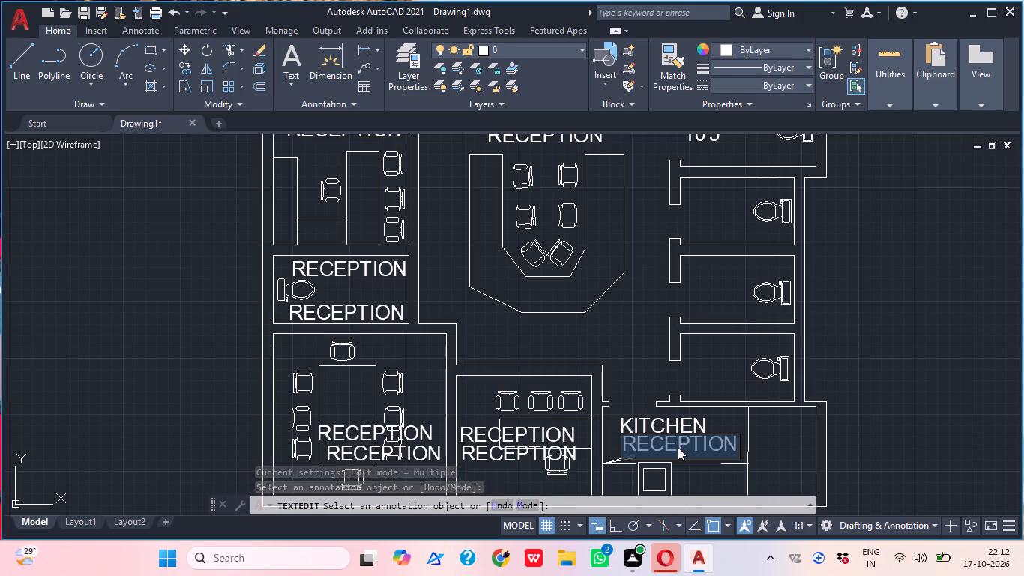
pyautogui.write('15\'9"')
pyautogui.write("X7'")
pyautogui.press('Return')
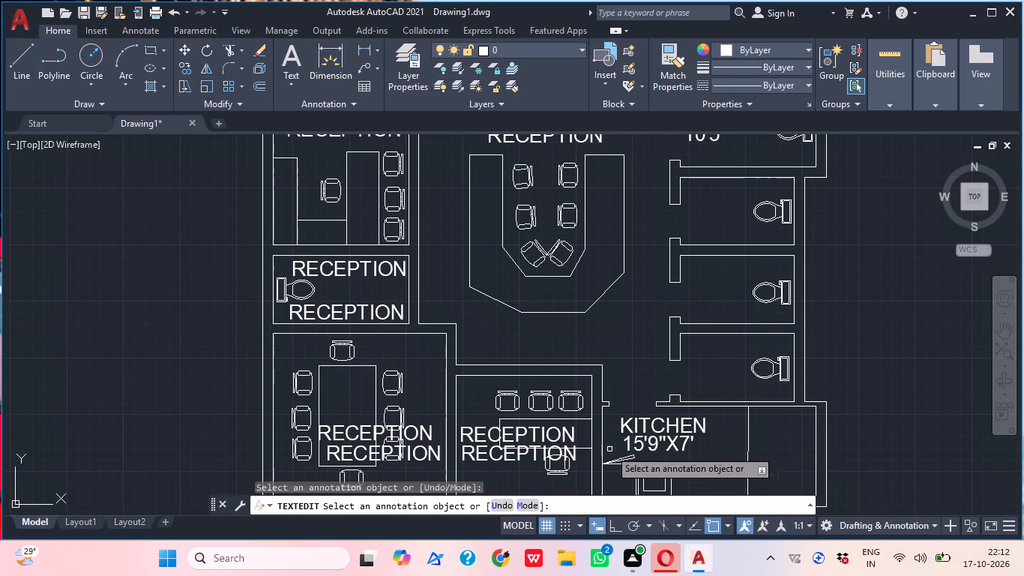
# Change the two placeholder texts in the office west of the kitchen to HR ROOM and 10'X9', and end the text editing.
pyautogui.moveTo(609, 448); pyautogui.dragTo(658, 417, button='middle')
pyautogui.click(508, 397)
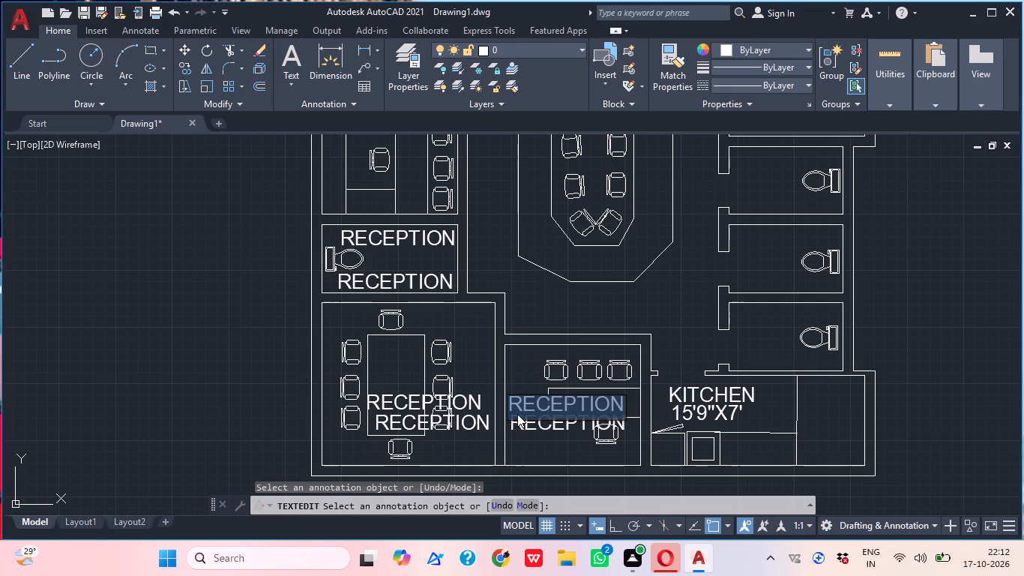
pyautogui.write('HR ROO')
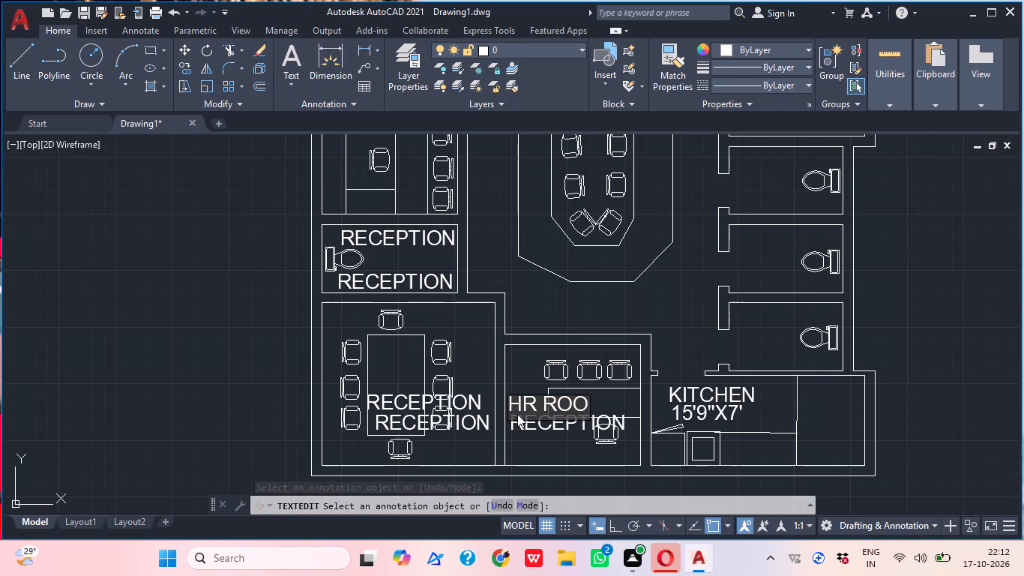
pyautogui.press('m')
pyautogui.click(557, 454)
pyautogui.click(561, 436)
pyautogui.click(552, 430)
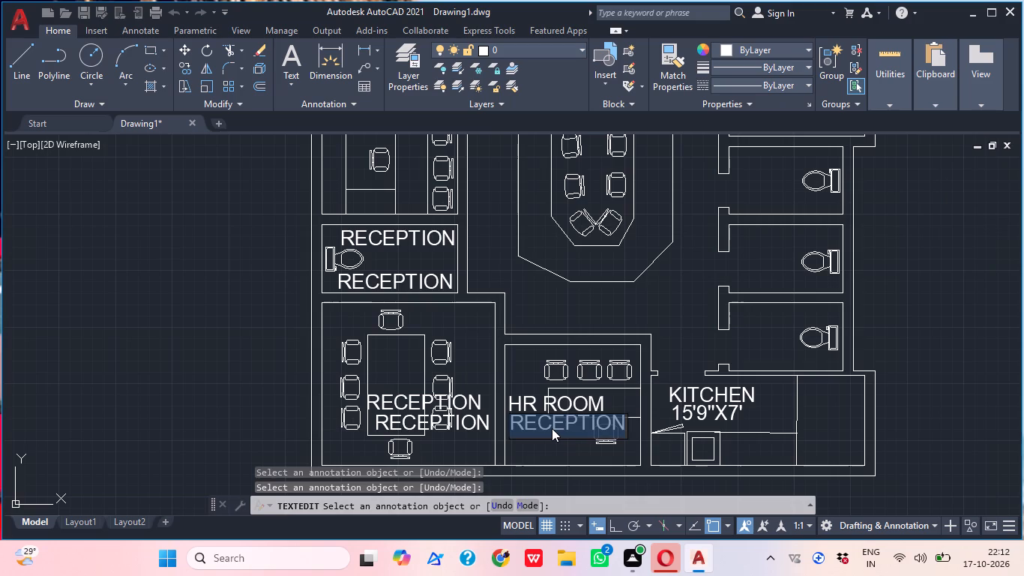
pyautogui.write("10'X8;")
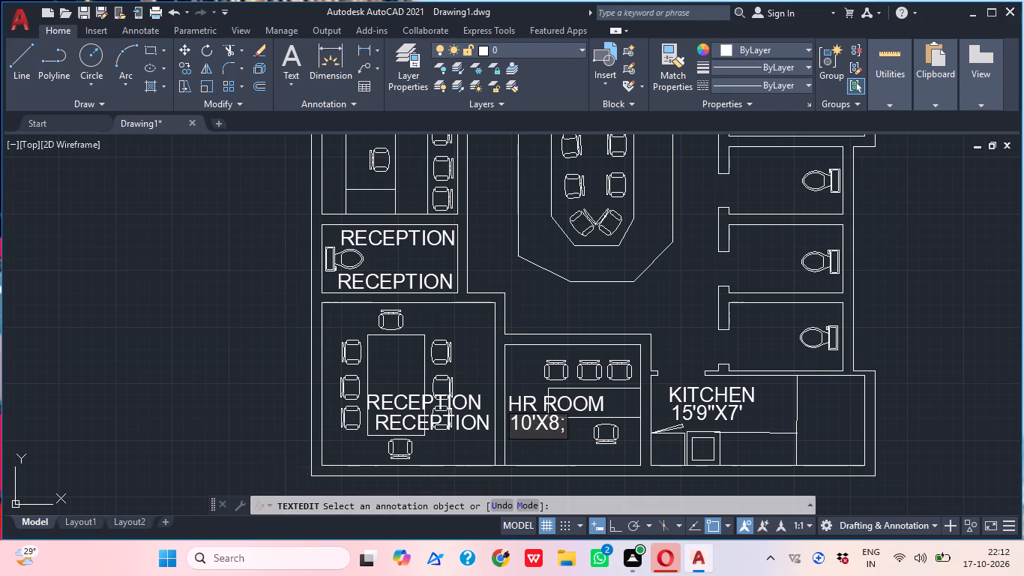
pyautogui.press('BackSpace')
pyautogui.press('BackSpace')
pyautogui.write("9'")
pyautogui.press('Return')
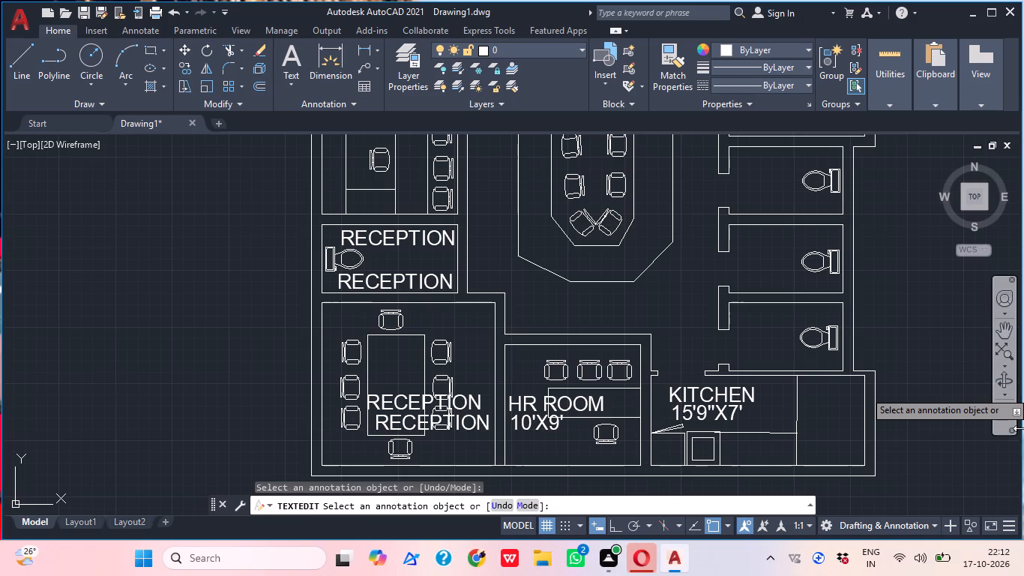
pyautogui.press('Escape')
# Change the two placeholder texts in the southwest room with the long meeting table to CONFERENCE and 12'9"X12'.
pyautogui.click(383, 405)
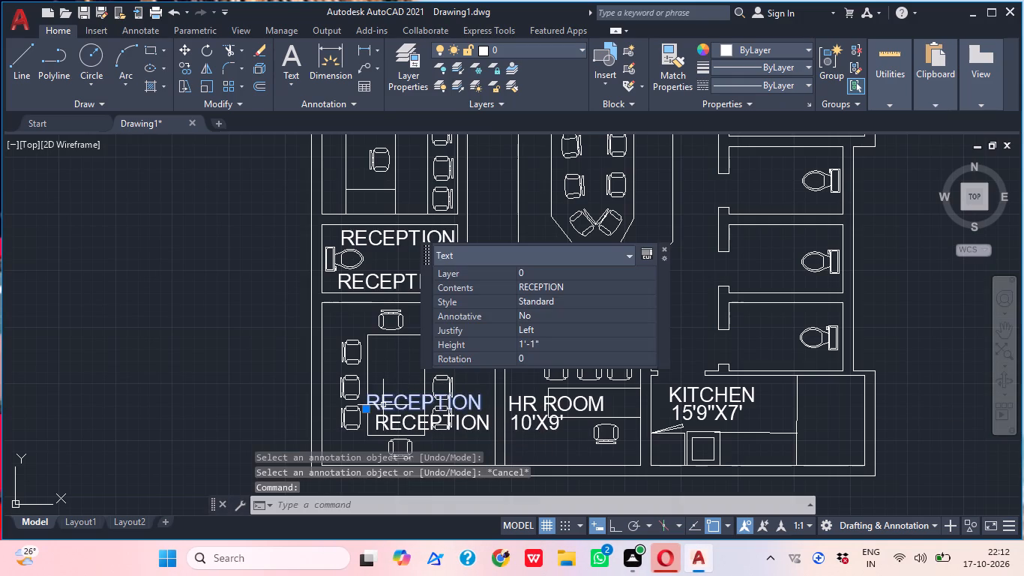
pyautogui.doubleClick(383, 405)
pyautogui.write('CON')
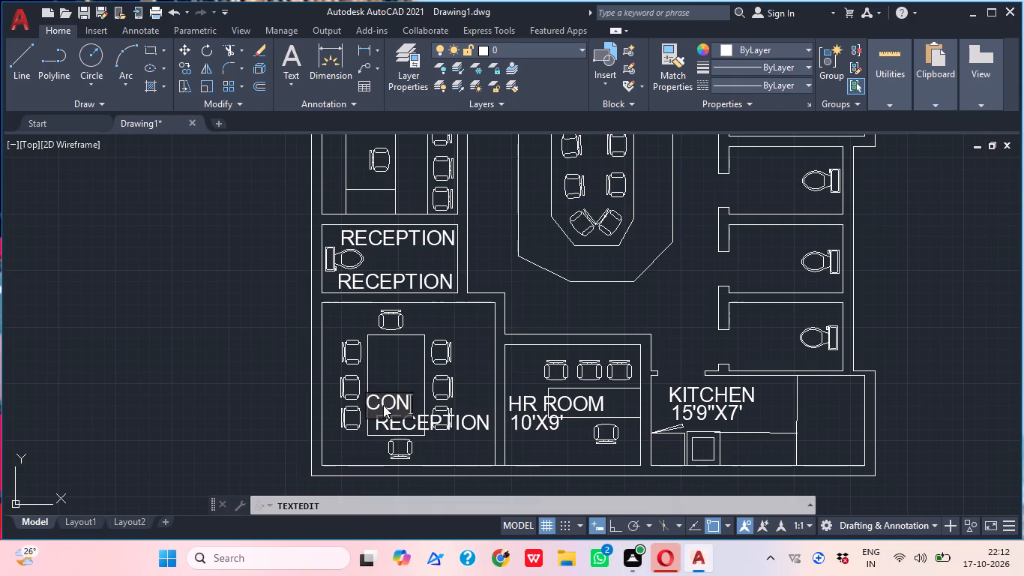
pyautogui.write('FERENCE')
pyautogui.click(403, 405)
pyautogui.click(445, 447)
pyautogui.click(441, 424)
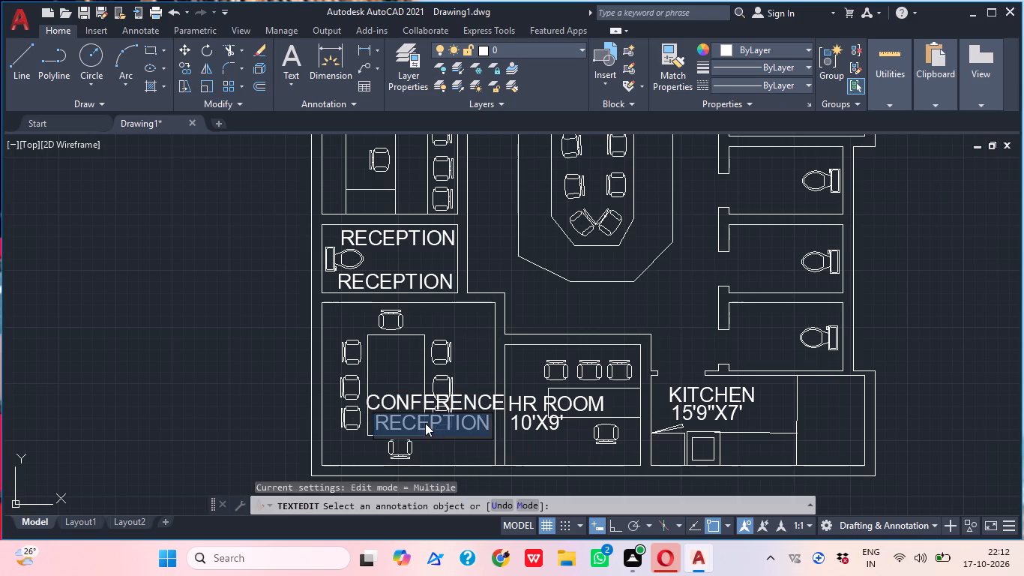
pyautogui.write('12\'9"')
pyautogui.press('x')
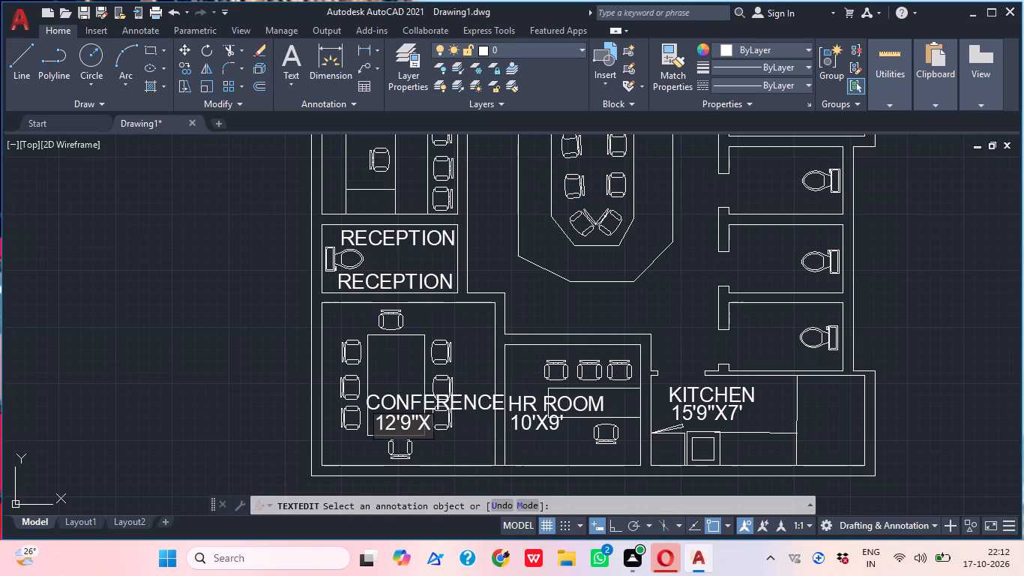
pyautogui.write("12'")
pyautogui.press('Return')
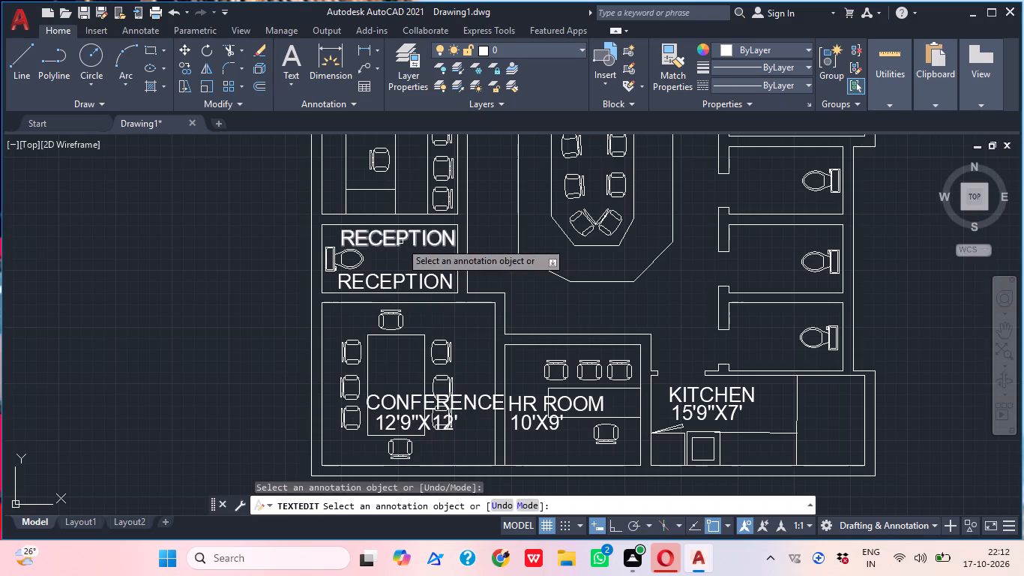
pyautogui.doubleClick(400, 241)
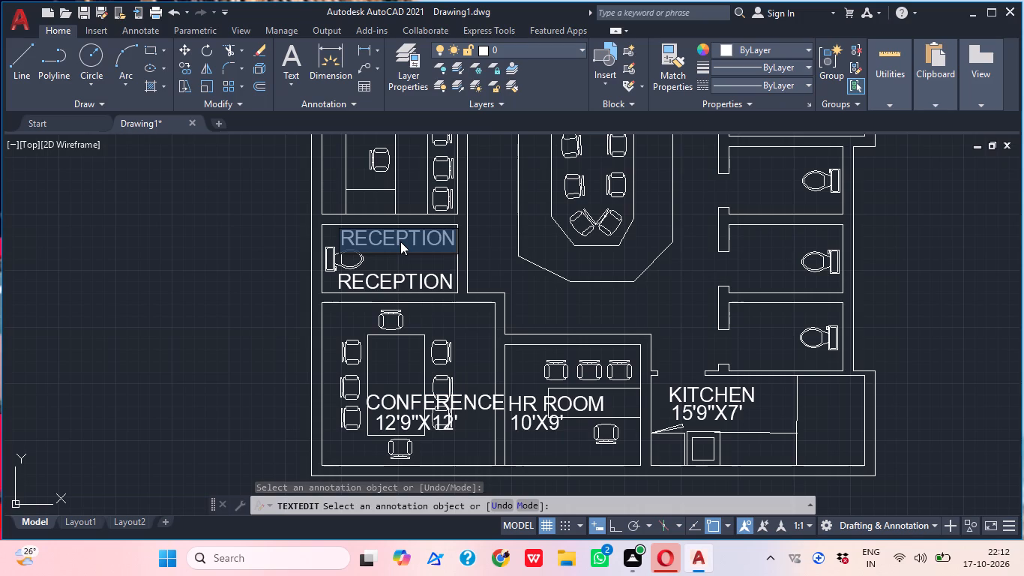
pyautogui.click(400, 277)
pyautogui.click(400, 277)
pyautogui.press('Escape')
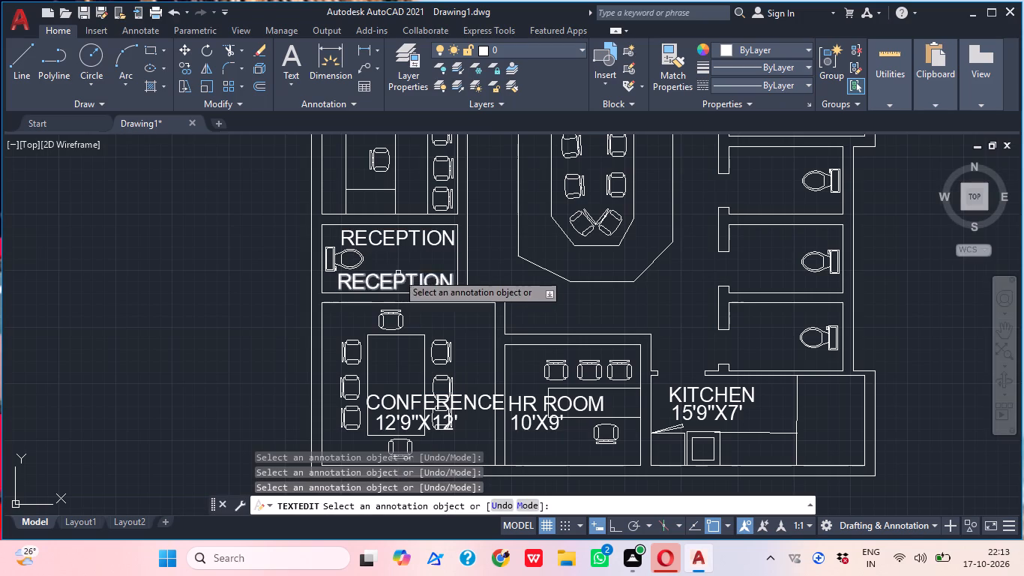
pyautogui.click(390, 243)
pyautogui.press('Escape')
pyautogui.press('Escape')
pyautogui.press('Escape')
# Delete the two RECEPTION placeholder texts in the west toilet north of the conference room.
pyautogui.click(389, 277)
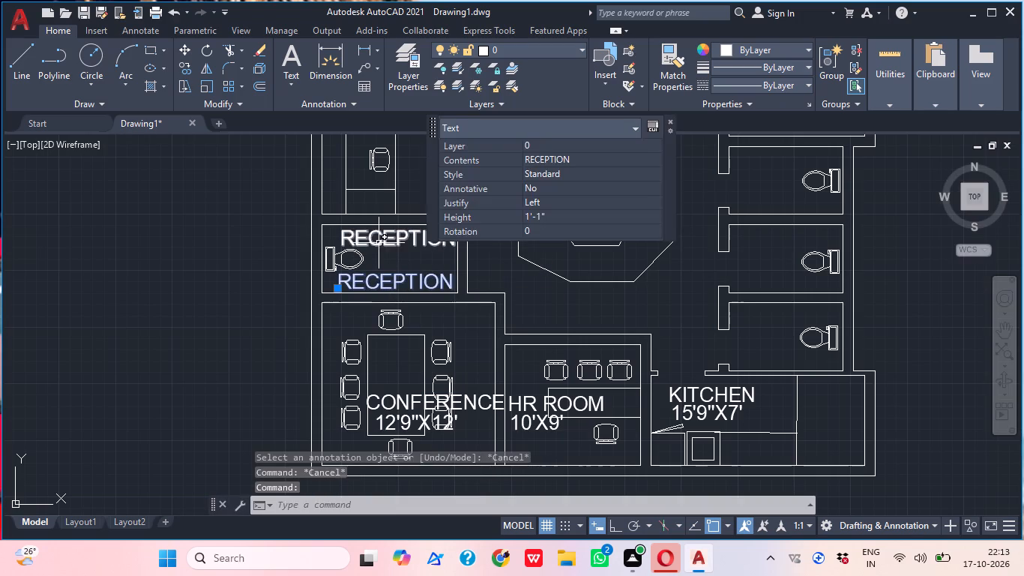
pyautogui.click(379, 241)
pyautogui.press('Delete')
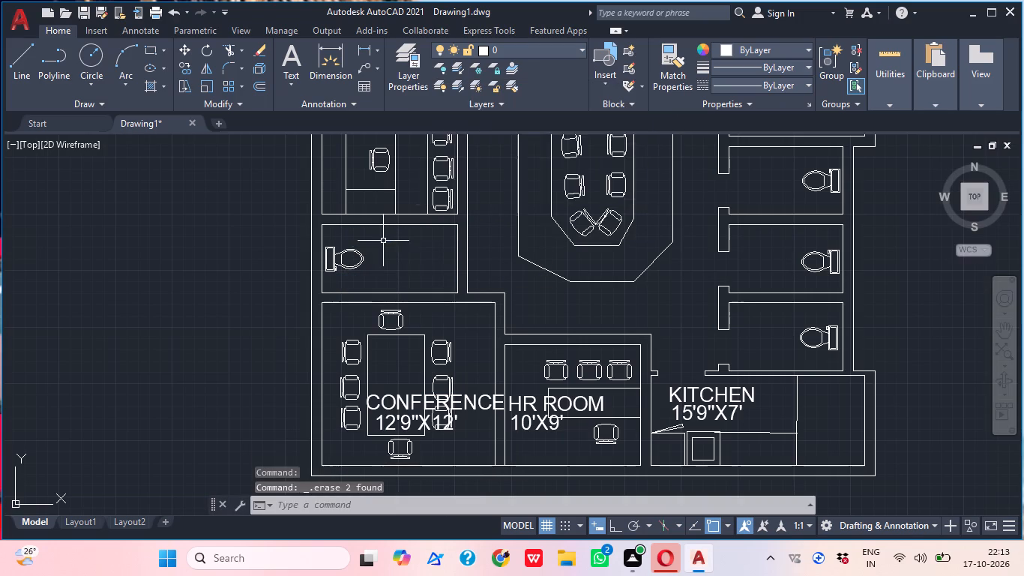
# Change the two placeholder texts above the central U-shaped desk to WORKING and 12;5"X15;9".
pyautogui.moveTo(413, 283); pyautogui.dragTo(418, 319, button='middle')
pyautogui.scroll(-1, 414, 300)
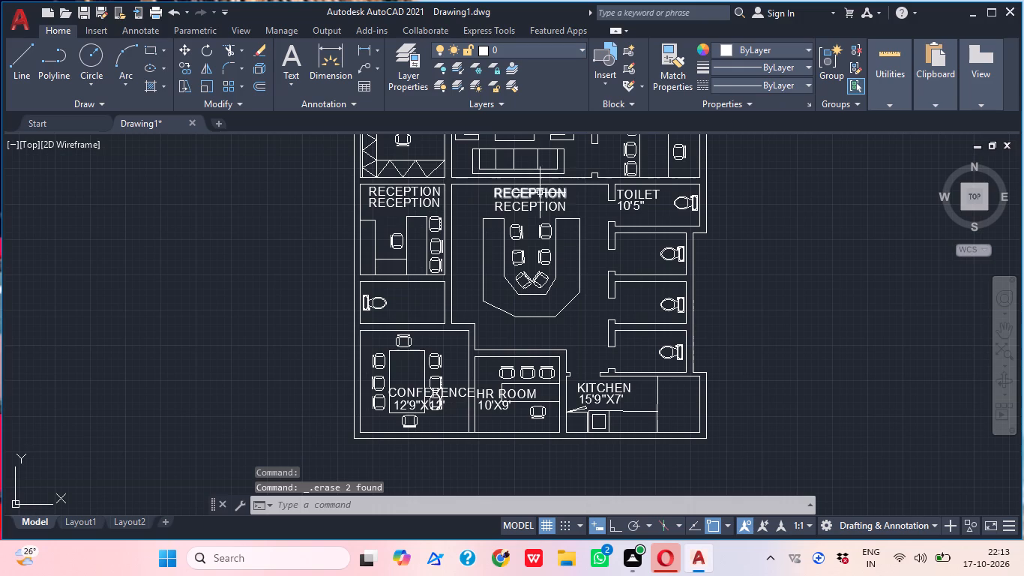
pyautogui.doubleClick(538, 194)
pyautogui.write('WO')
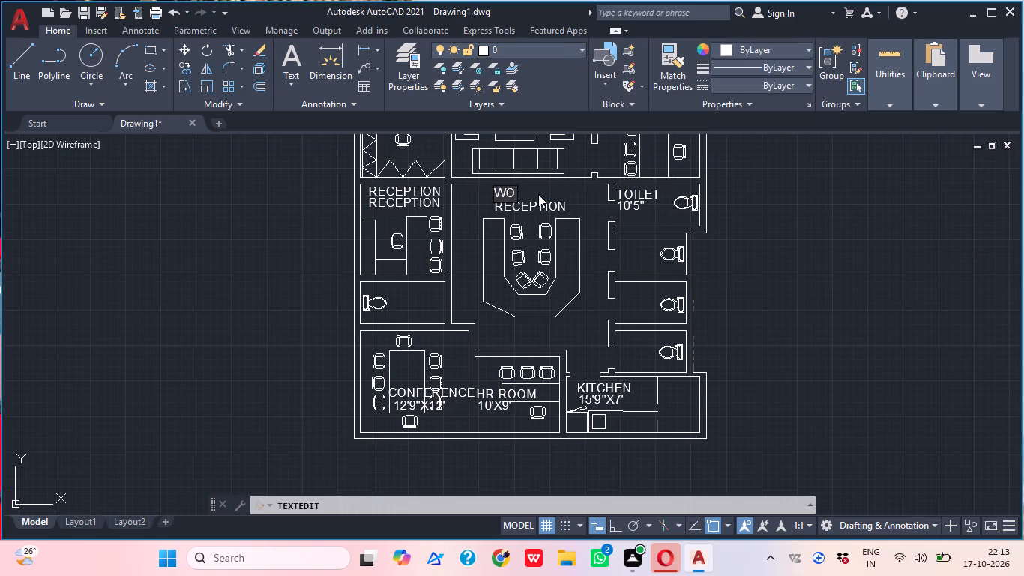
pyautogui.write('RKING')
pyautogui.click(544, 245)
pyautogui.moveTo(541, 207); pyautogui.dragTo(540, 270, button='middle')
pyautogui.scroll(1, 540, 270)
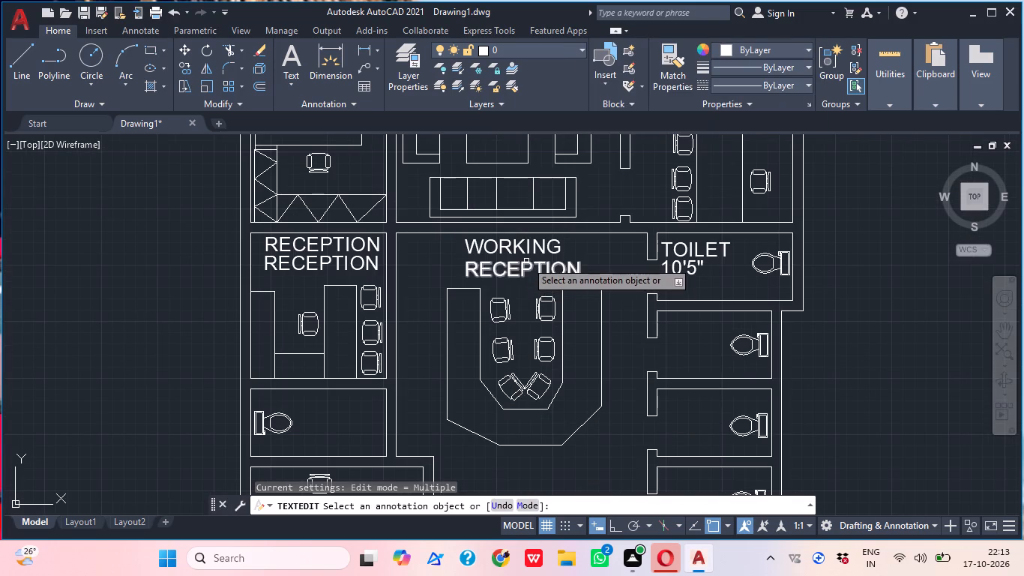
pyautogui.click(526, 261)
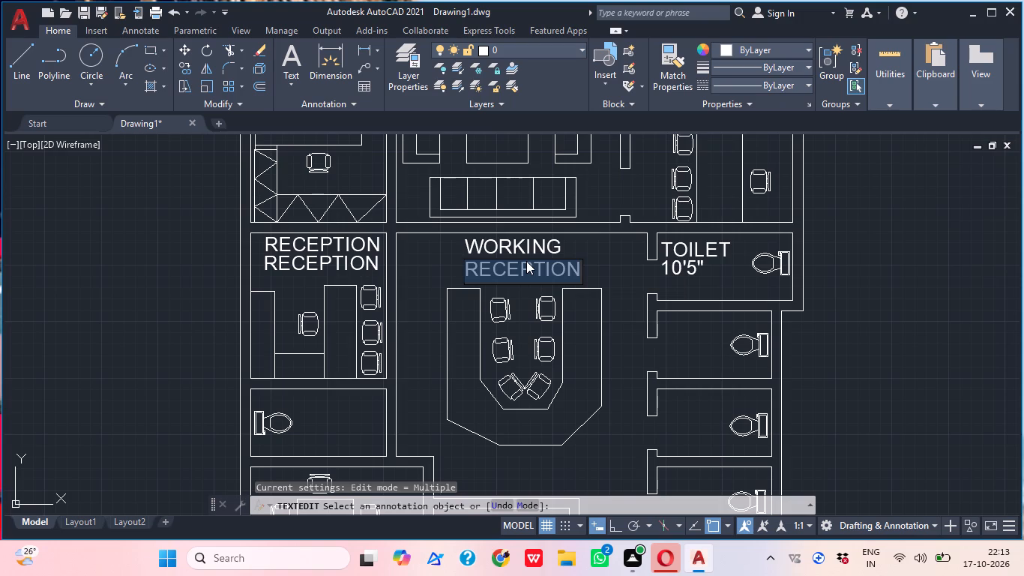
pyautogui.doubleClick(526, 261)
pyautogui.write('12;')
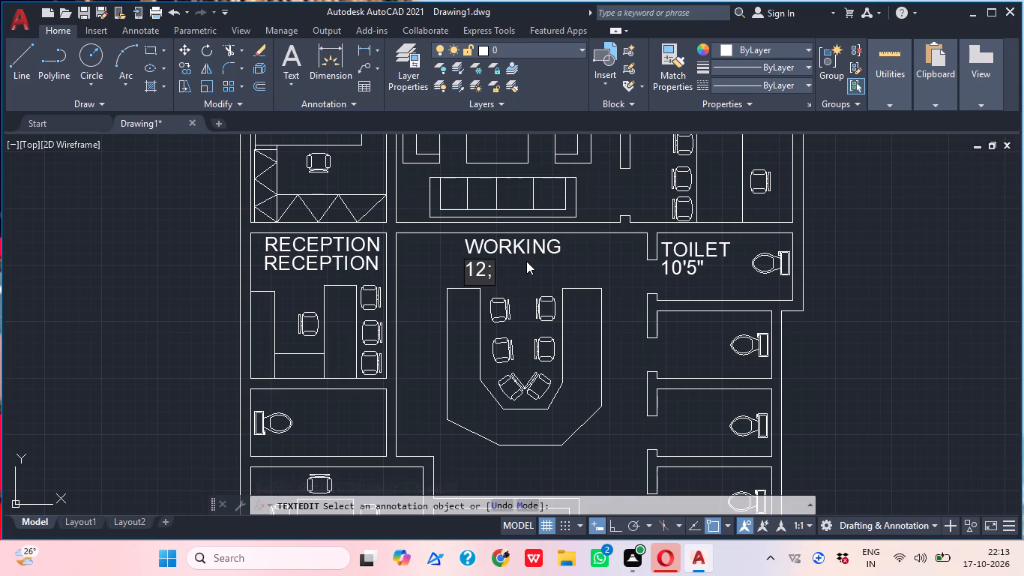
pyautogui.write('5"')
pyautogui.press('x')
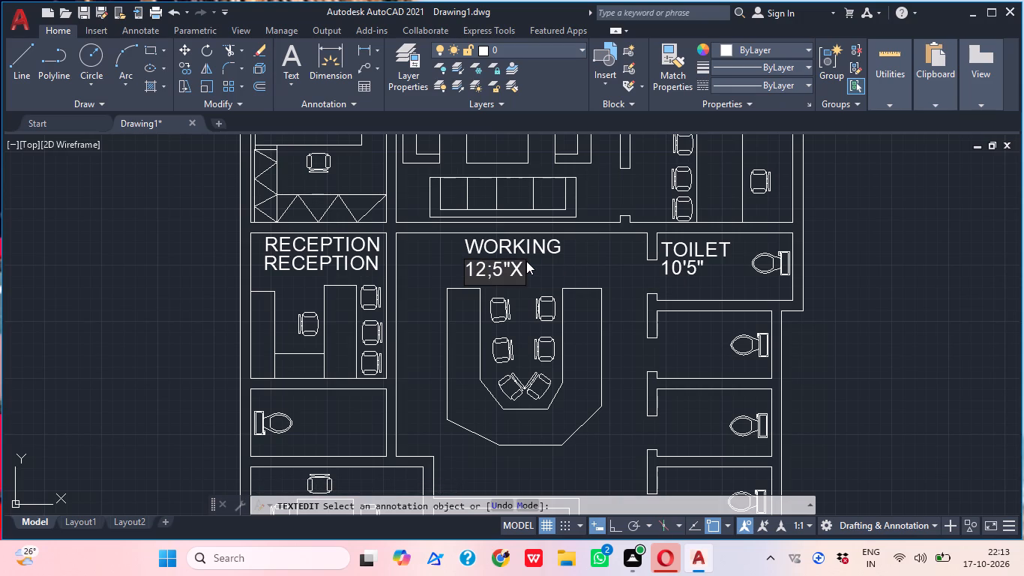
pyautogui.write('15;9"')
pyautogui.press('Return')
# Change the two placeholder texts in the office west of the working area to DIRECTOR and 10'X10'.
pyautogui.moveTo(618, 341); pyautogui.dragTo(641, 370, button='middle')
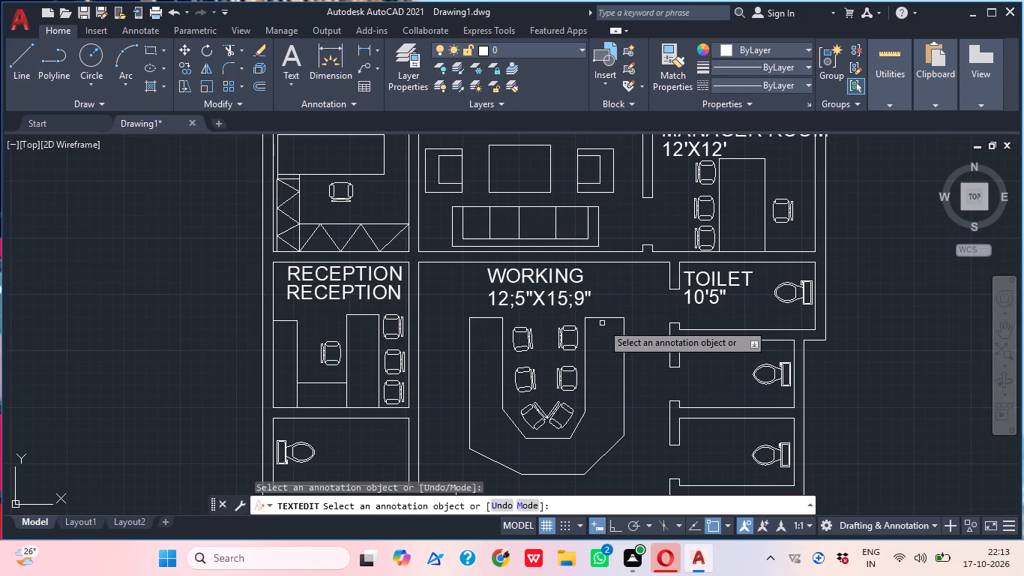
pyautogui.click(316, 276)
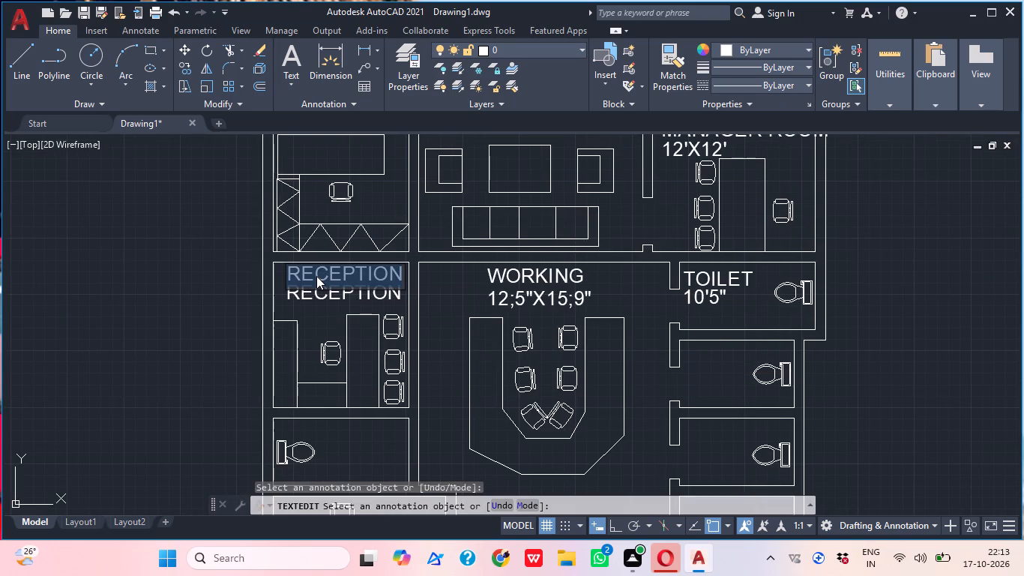
pyautogui.write('DIRECTOR')
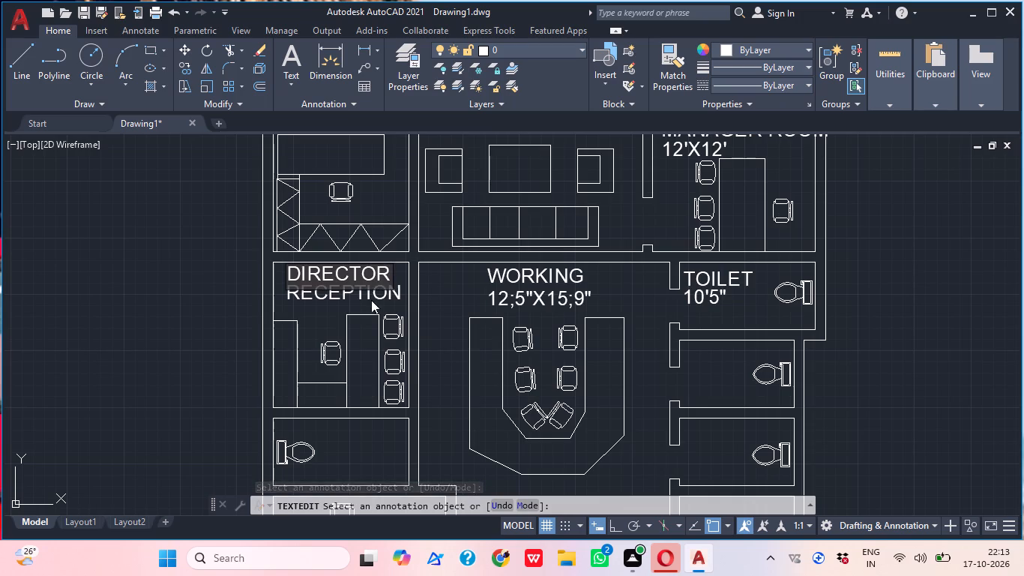
pyautogui.click(373, 307)
pyautogui.click(340, 301)
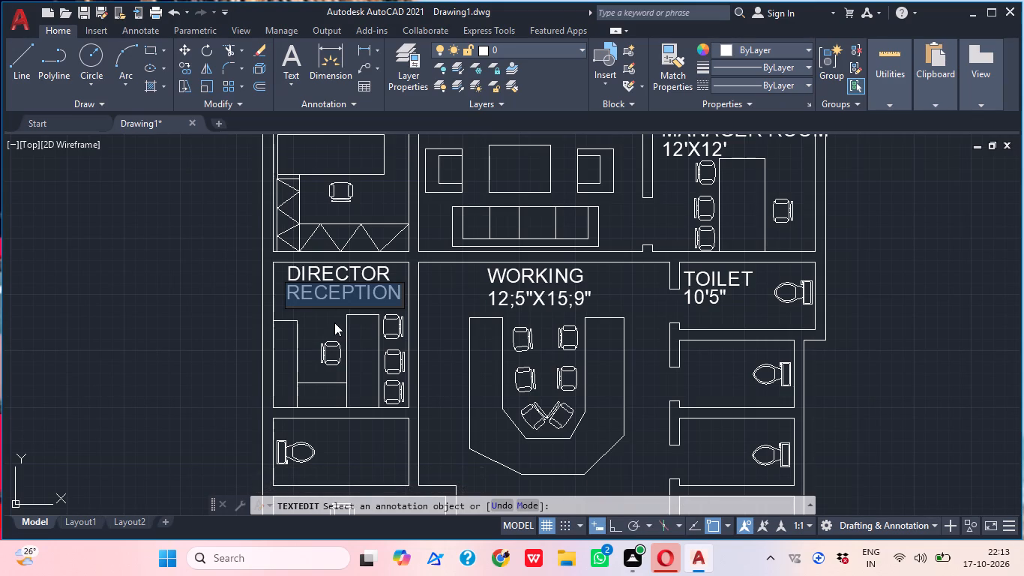
pyautogui.write("10'")
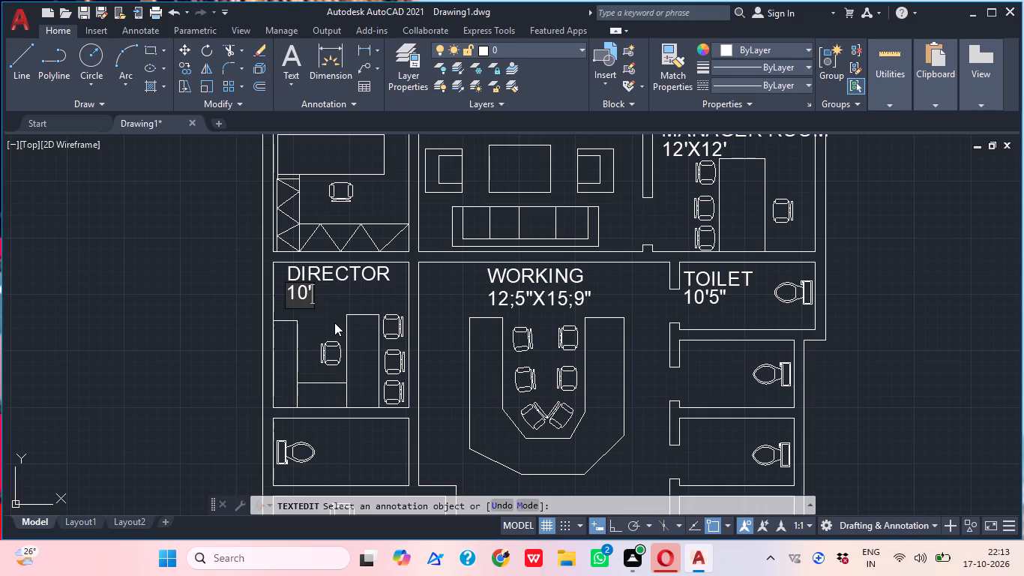
pyautogui.write("X10'")
pyautogui.press('Return')
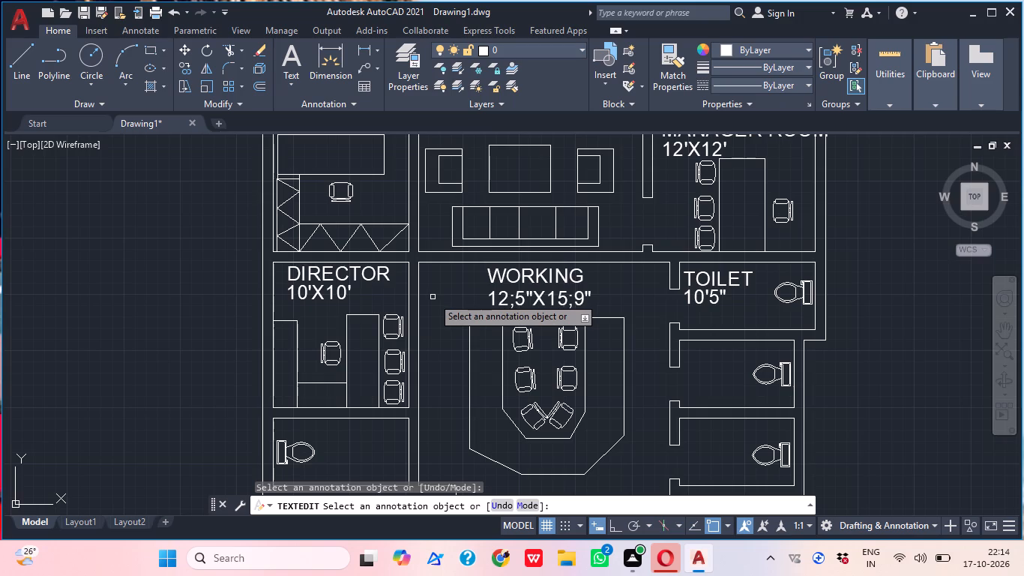
# Correct the dimension text under WORKING to 12'5"X15'9", replacing both semicolons with foot marks, and end the text editing.
pyautogui.click(511, 301)
pyautogui.doubleClick(525, 297)
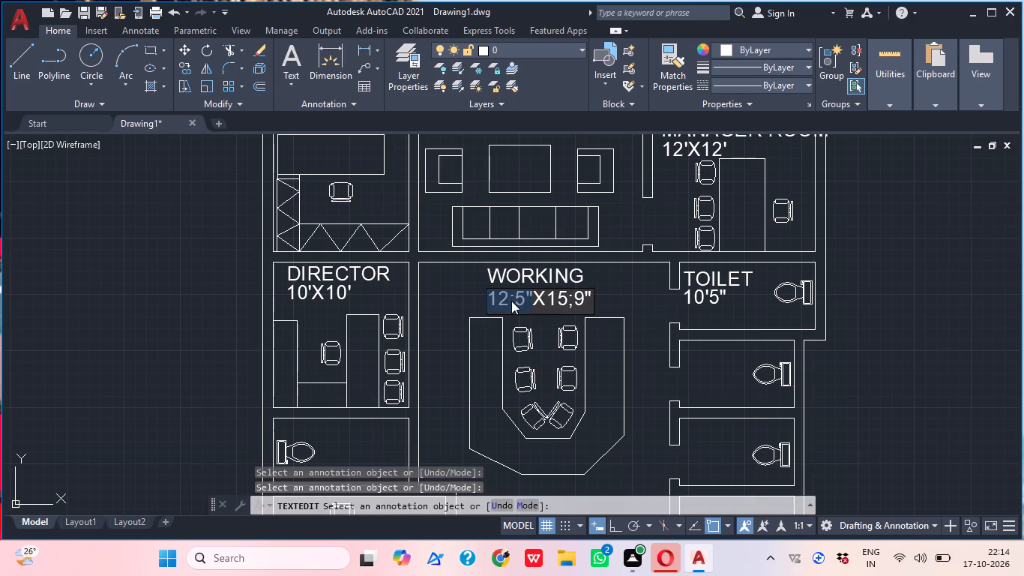
pyautogui.click(511, 301)
pyautogui.click(512, 298)
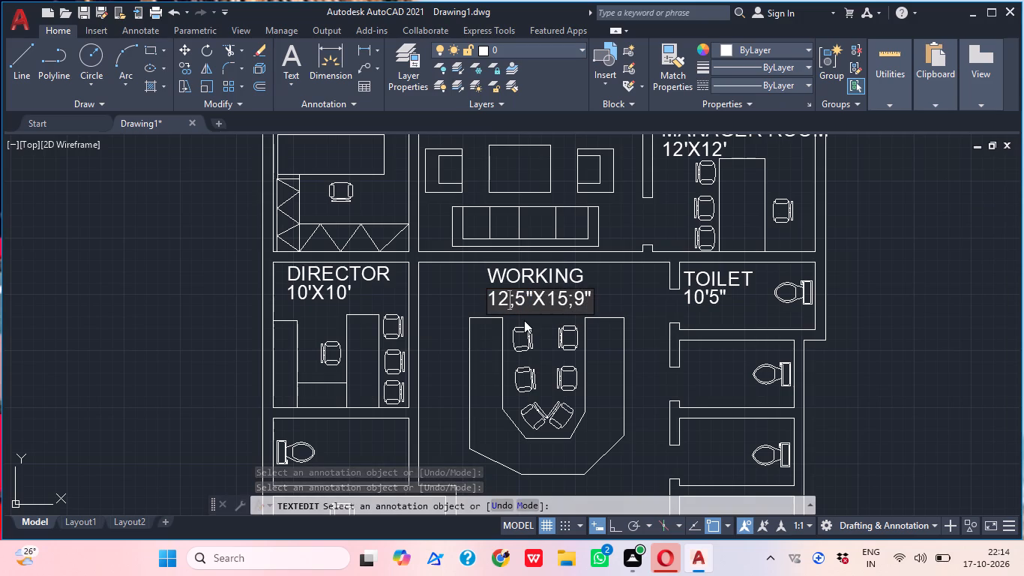
pyautogui.press("'")
pyautogui.scroll(1, 525, 321)
pyautogui.click(517, 284)
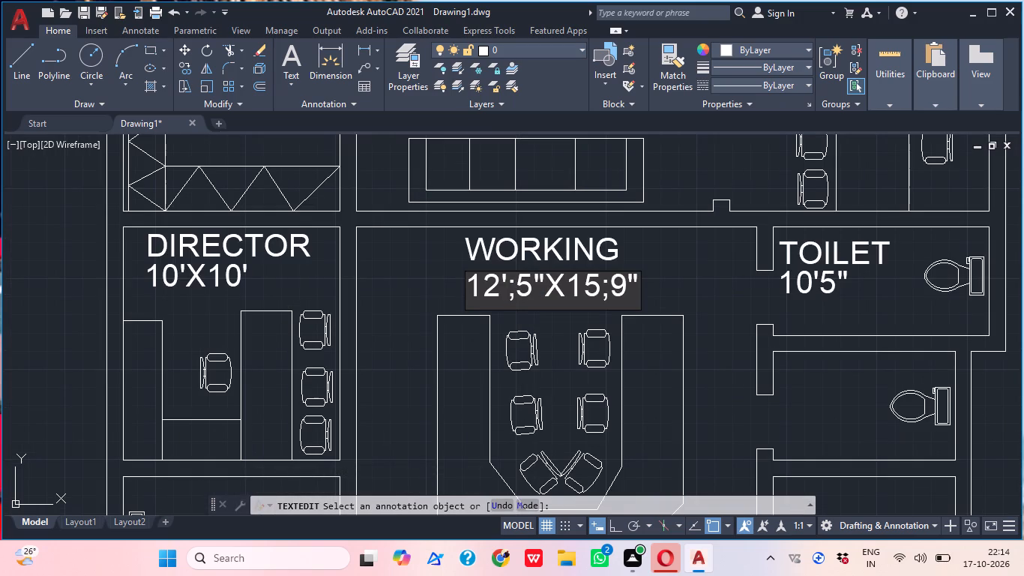
pyautogui.press('BackSpace')
pyautogui.click(602, 282)
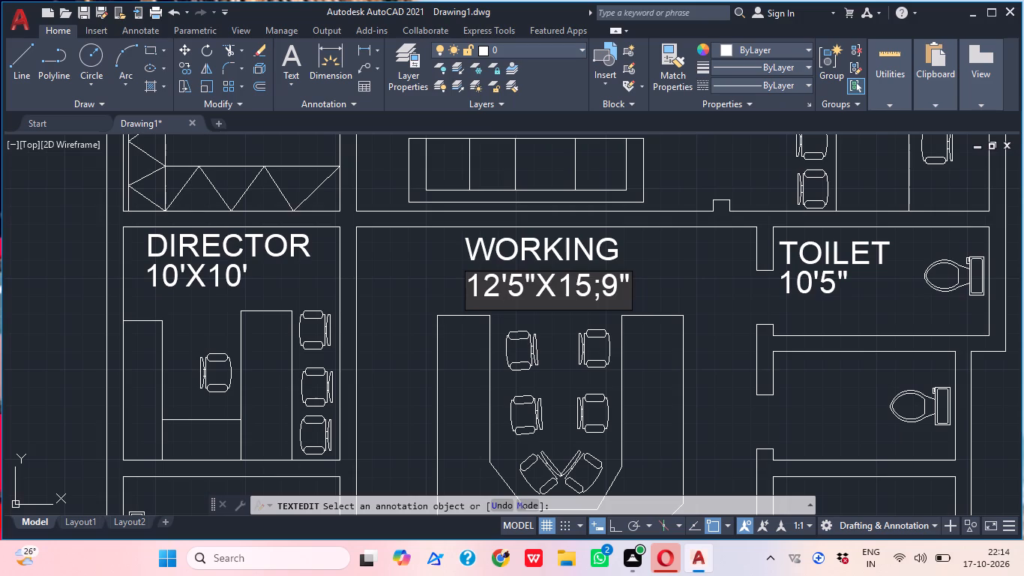
pyautogui.press('Return')
pyautogui.press("'")
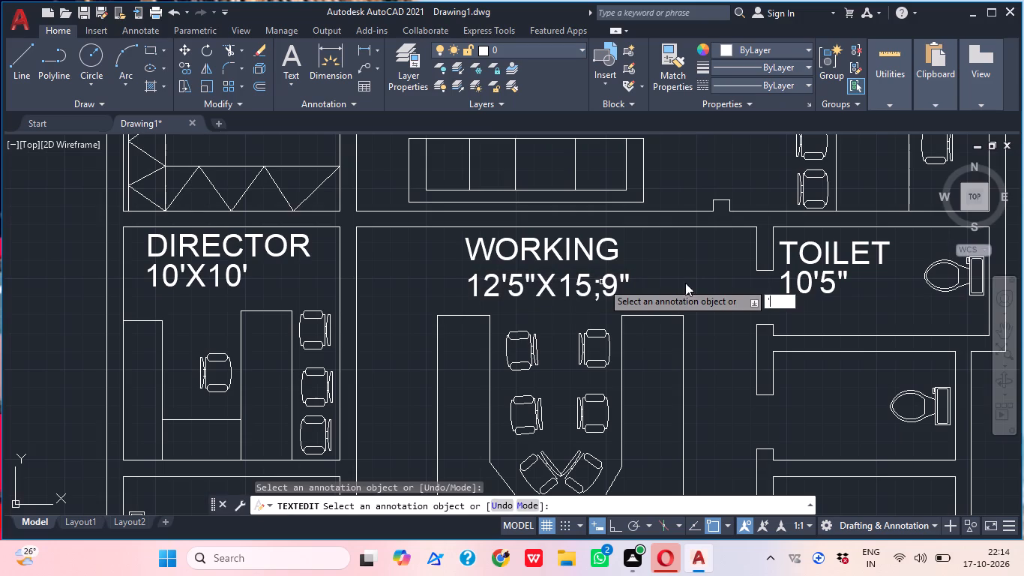
pyautogui.click(685, 283)
pyautogui.click(597, 286)
pyautogui.click(596, 282)
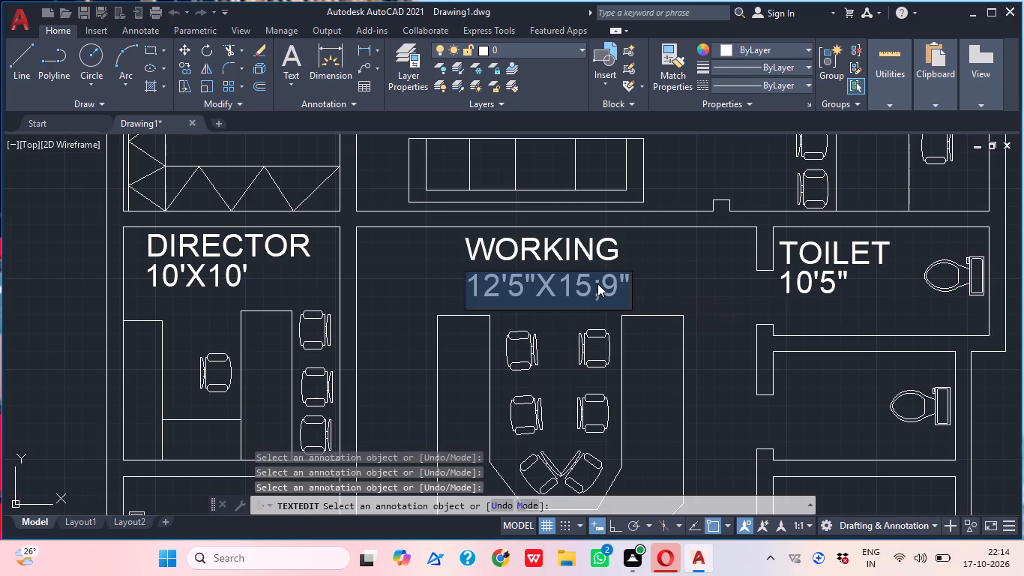
pyautogui.click(597, 283)
pyautogui.press('BackSpace')
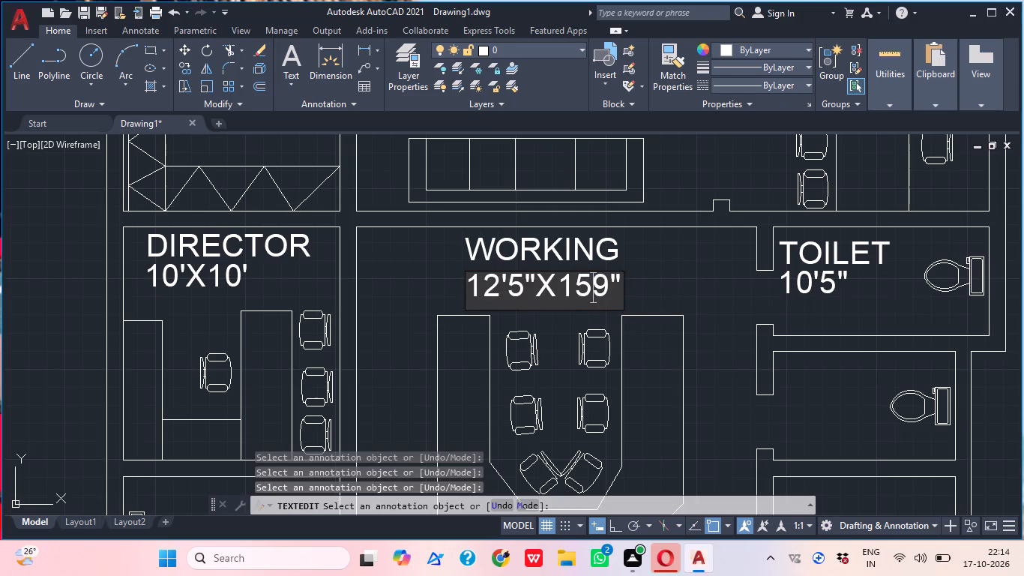
pyautogui.press("'")
pyautogui.click(674, 267)
pyautogui.scroll(-1, 674, 267)
pyautogui.moveTo(671, 287); pyautogui.dragTo(579, 312, button='middle')
pyautogui.scroll(-1, 584, 292)
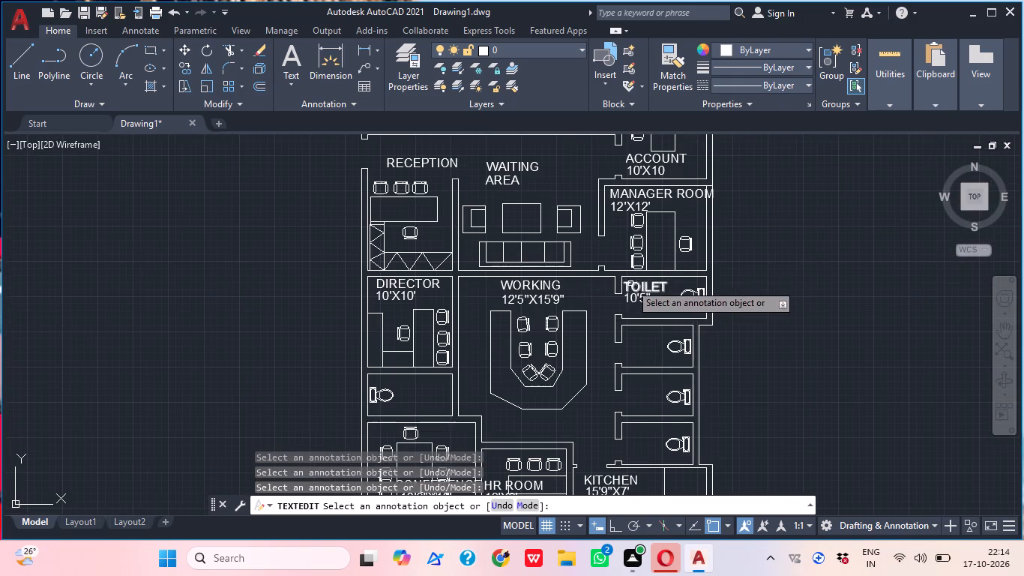
pyautogui.press('Escape')
# Select the label texts in the northernmost east toilet.
pyautogui.scroll(1, 638, 292)
pyautogui.click(671, 311)
pyautogui.click(661, 295)
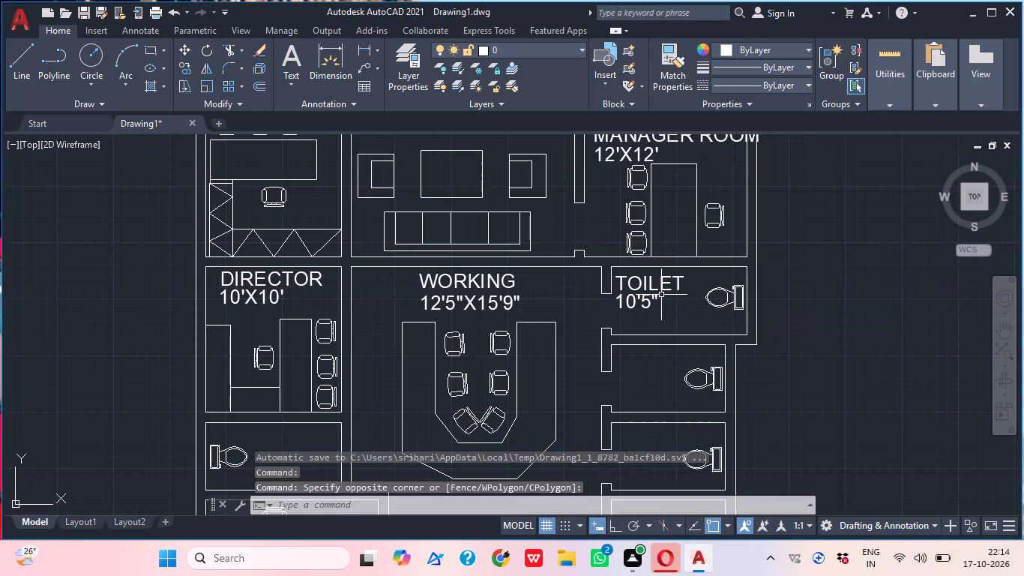
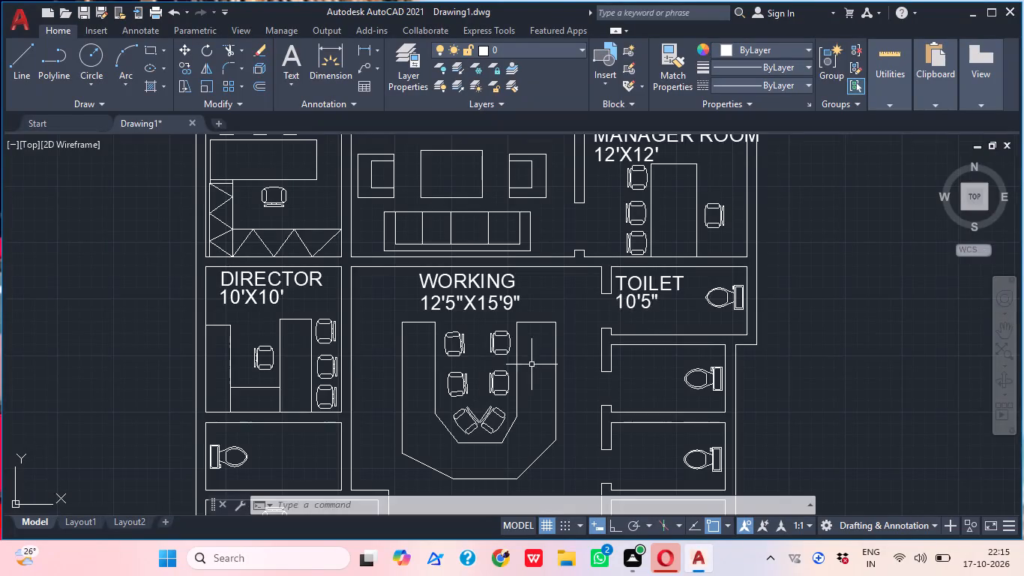
# Copy the TOILET 10'5" label into the three east toilets below the northernmost one and the toilet south of the DIRECTOR office.
pyautogui.moveTo(531, 361); pyautogui.dragTo(579, 312, button='middle')
pyautogui.click(714, 264)
pyautogui.click(687, 238)
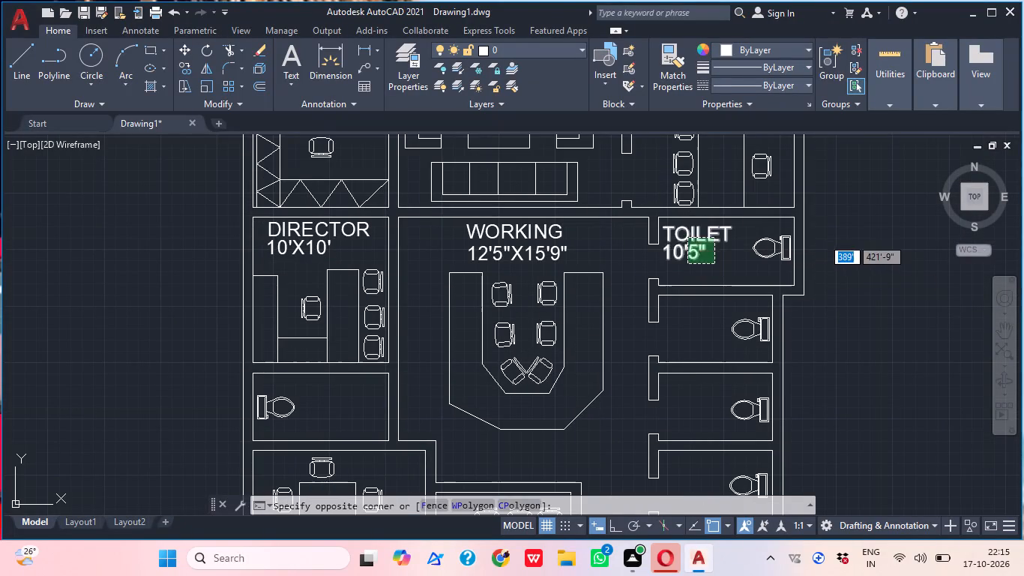
pyautogui.press('c')
pyautogui.press('o')
pyautogui.write('P')
pyautogui.press('space')
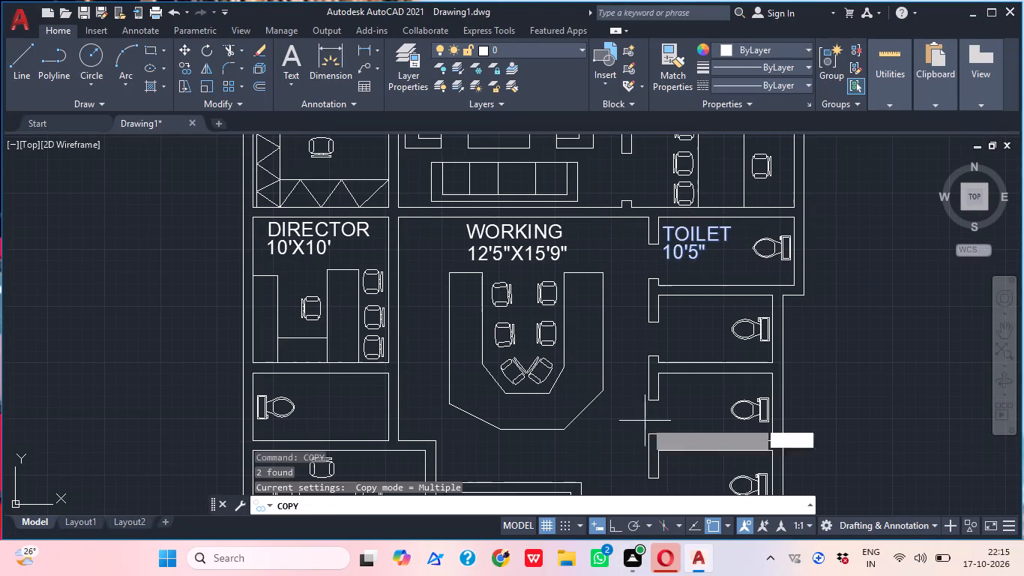
pyautogui.click(673, 276)
pyautogui.moveTo(690, 348); pyautogui.dragTo(671, 274, button='middle')
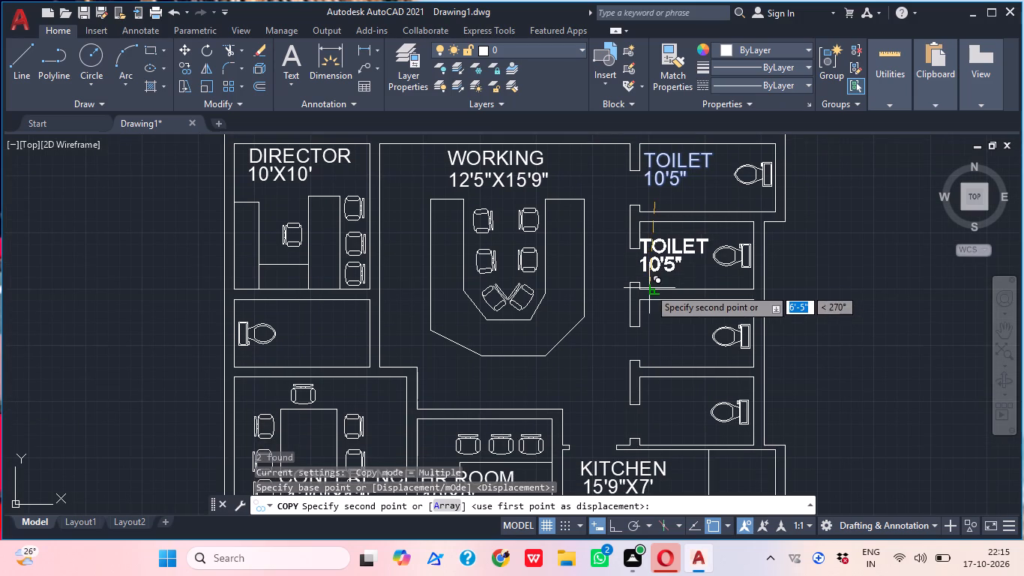
pyautogui.click(662, 281)
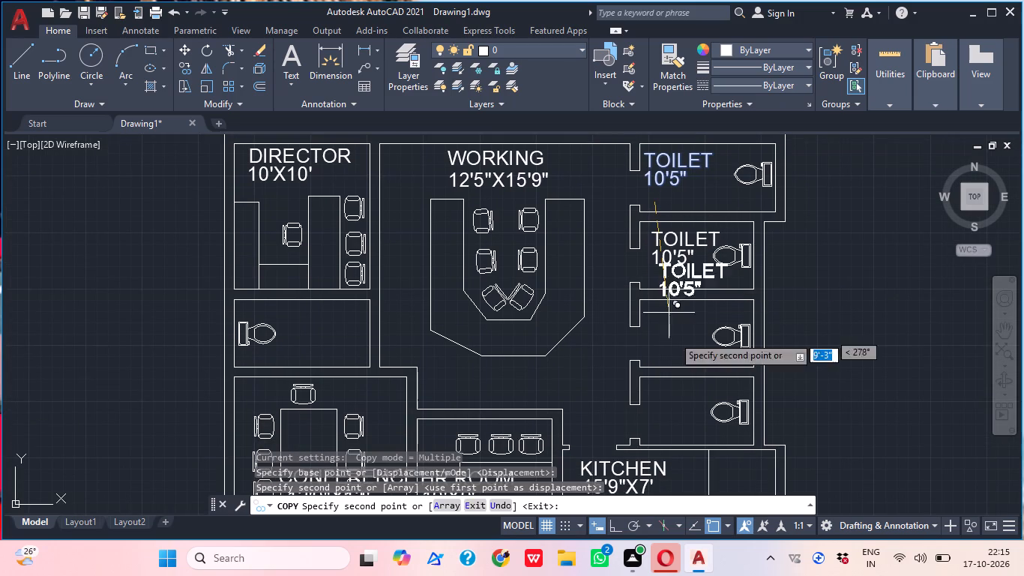
pyautogui.click(664, 361)
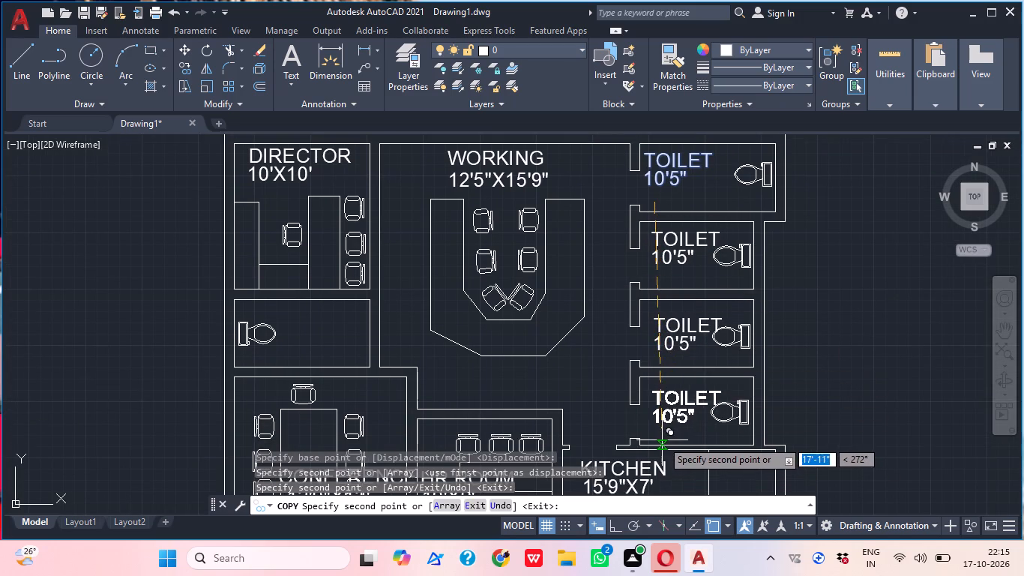
pyautogui.click(662, 440)
pyautogui.moveTo(684, 396); pyautogui.dragTo(730, 337, button='middle')
pyautogui.click(343, 310)
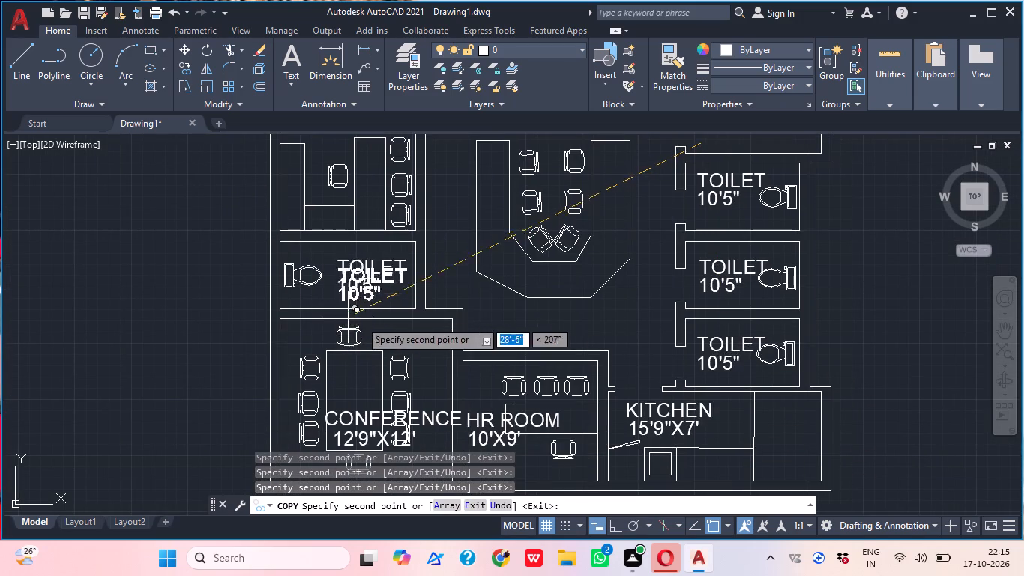
pyautogui.scroll(-1, 394, 319)
pyautogui.moveTo(404, 359); pyautogui.dragTo(452, 391, button='middle')
pyautogui.scroll(-1, 410, 377)
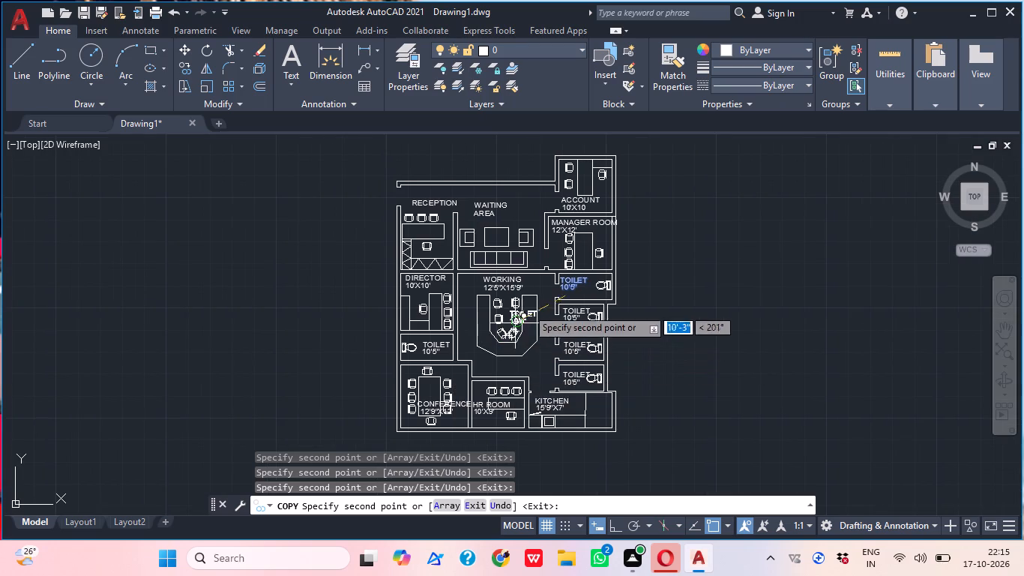
pyautogui.press('Escape')
pyautogui.scroll(-1, 577, 269)
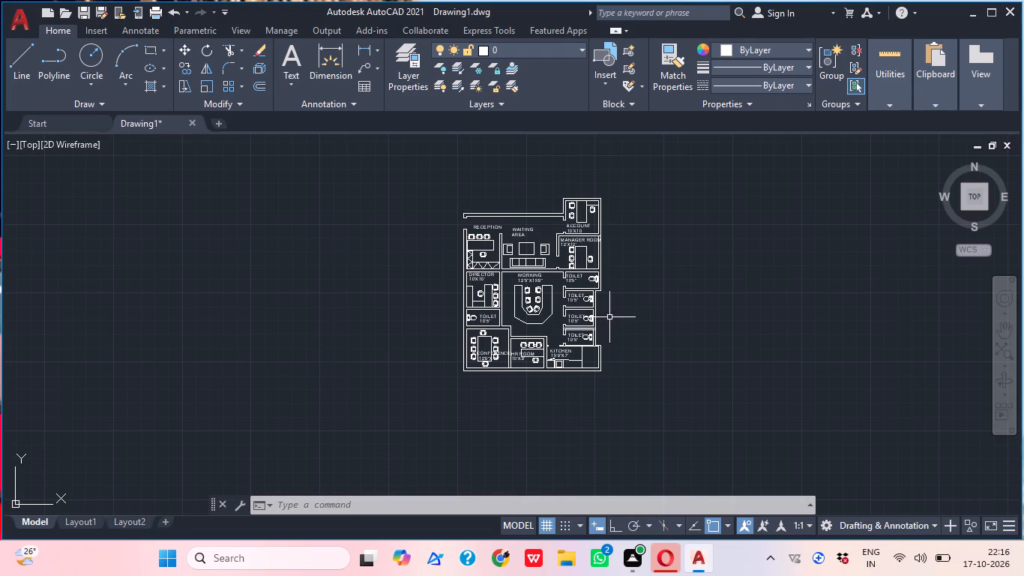
pyautogui.moveTo(729, 308); pyautogui.dragTo(773, 298, button='middle')
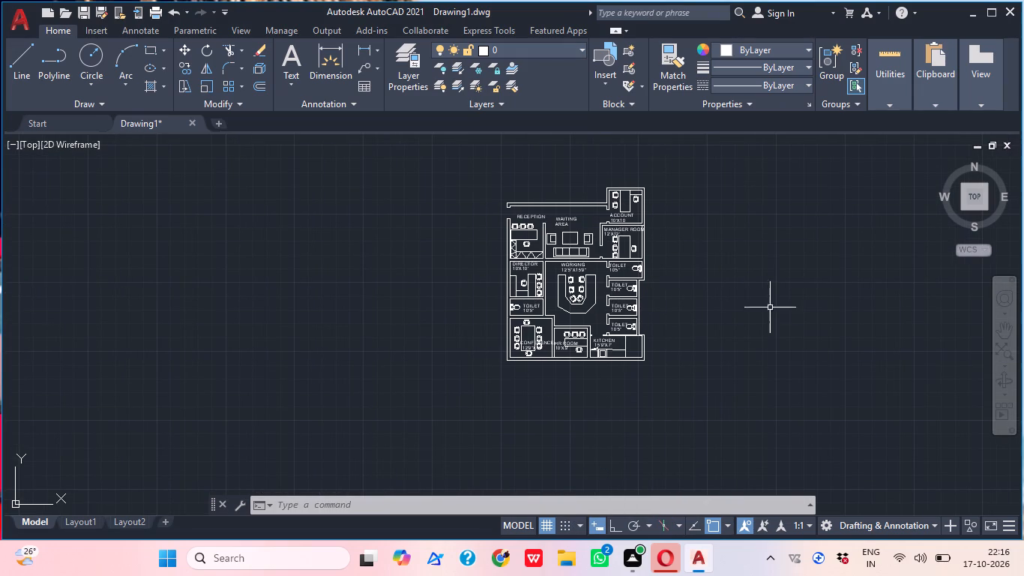
# Close the Opera browser running in the background.
pyautogui.rightClick(666, 567)
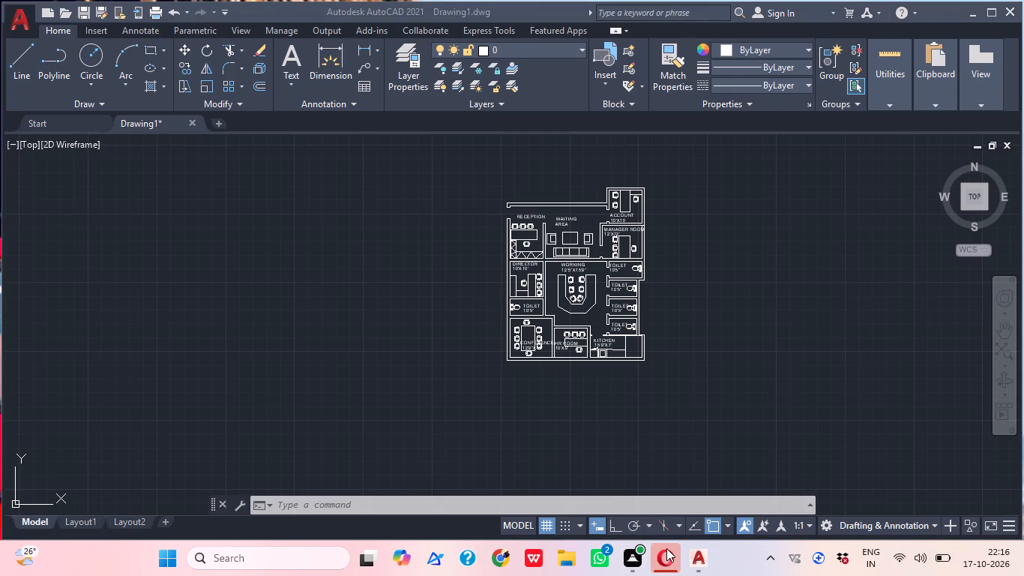
pyautogui.click(653, 519)
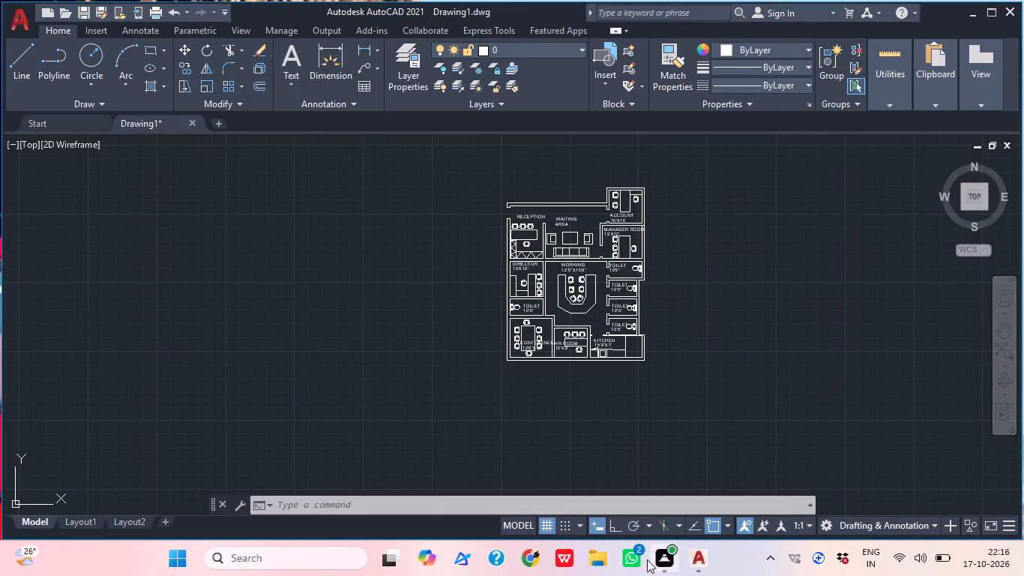
# Insert a Door - Metric block from the recent blocks into the empty area west of the building.
pyautogui.moveTo(645, 437); pyautogui.dragTo(659, 456, button='middle')
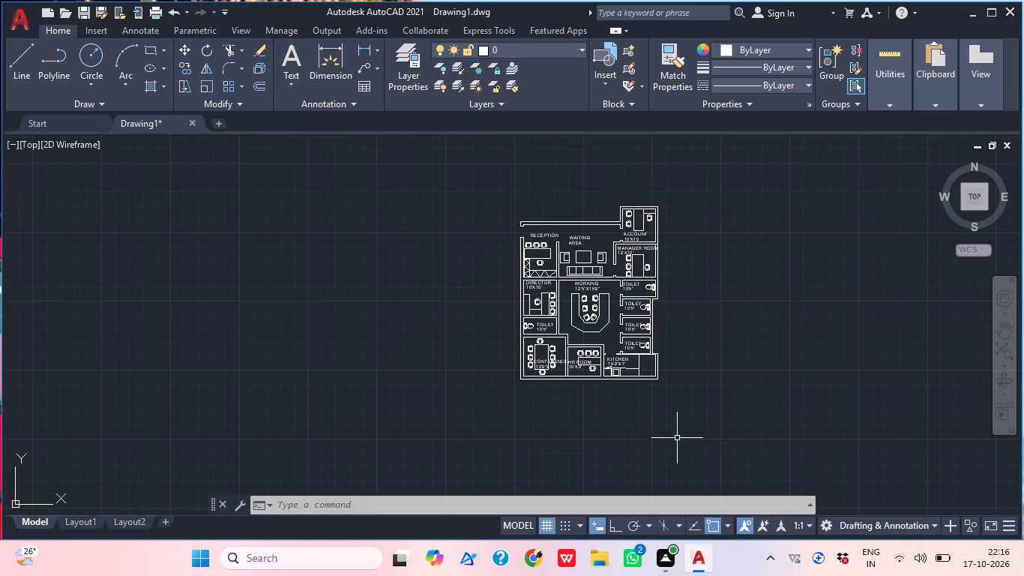
pyautogui.moveTo(673, 433); pyautogui.dragTo(735, 427, button='middle')
pyautogui.scroll(2, 568, 223)
pyautogui.moveTo(656, 202); pyautogui.dragTo(609, 258, button='middle')
pyautogui.moveTo(644, 292); pyautogui.dragTo(616, 292, button='middle')
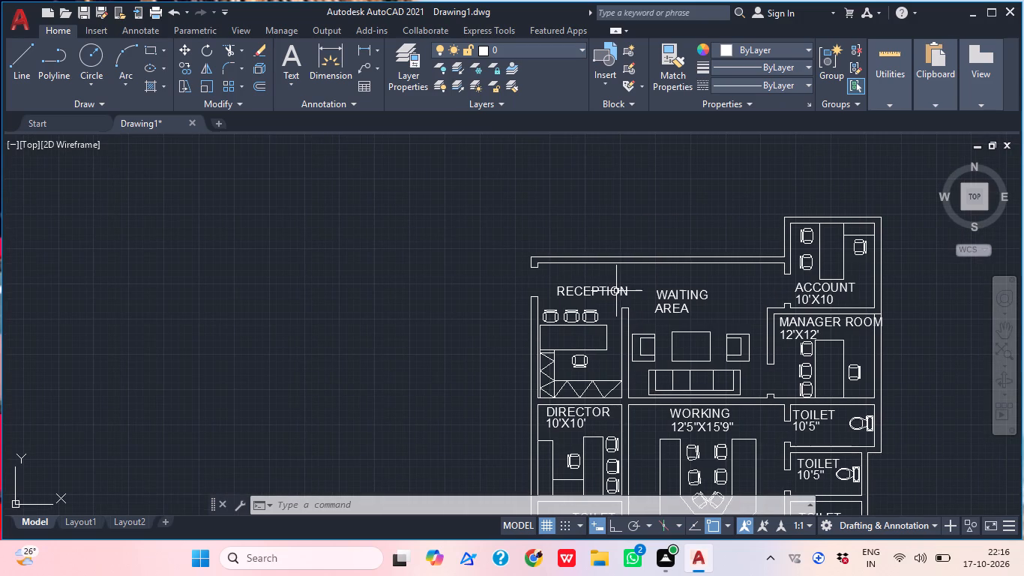
pyautogui.moveTo(616, 289); pyautogui.dragTo(519, 185, button='middle')
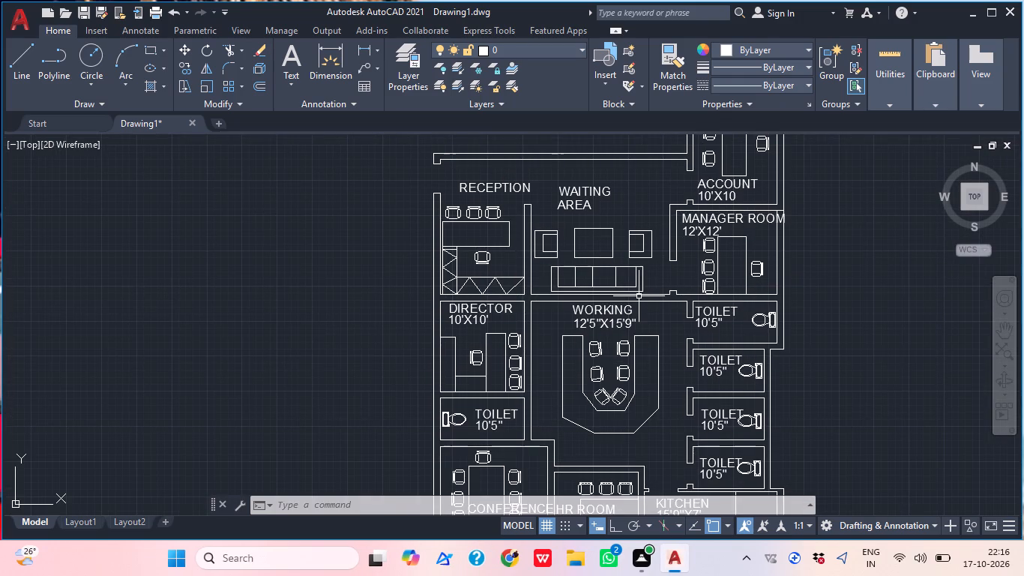
pyautogui.write('I')
pyautogui.press('space')
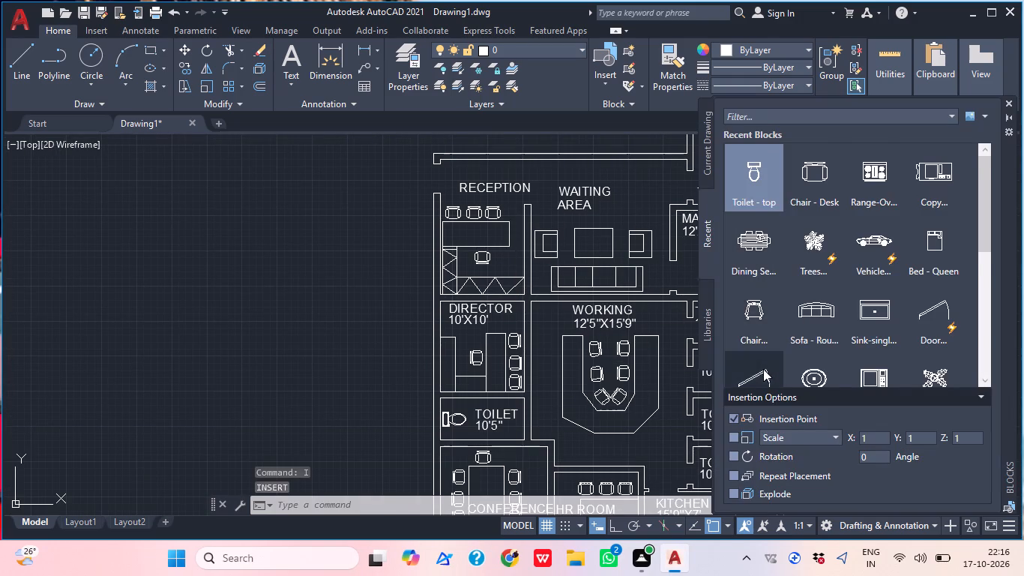
pyautogui.moveTo(763, 369); pyautogui.dragTo(339, 325)
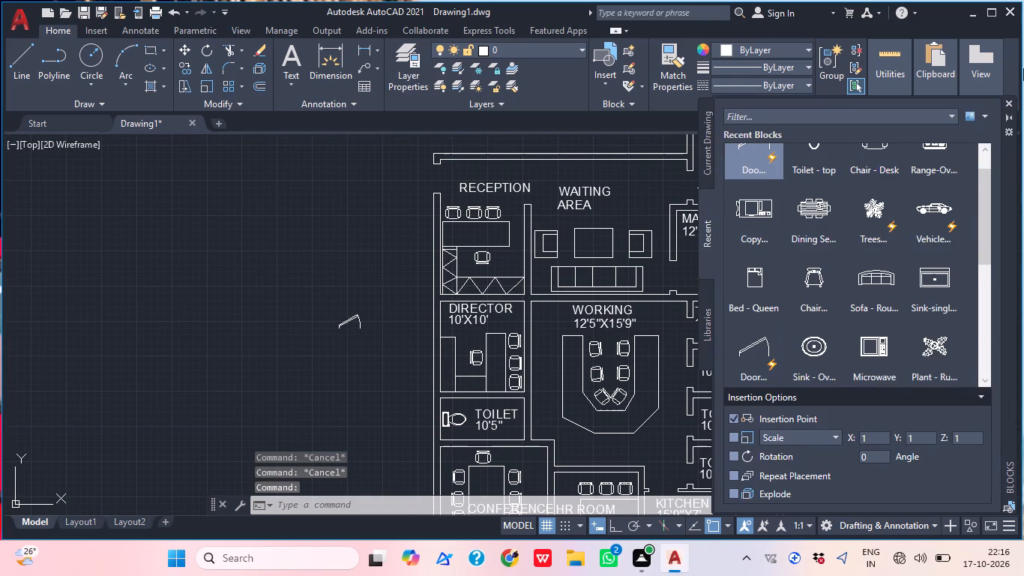
pyautogui.click(1014, 103)
# Set the inserted door block's opening angle to Open 90º.
pyautogui.moveTo(391, 402); pyautogui.dragTo(650, 329, button='middle')
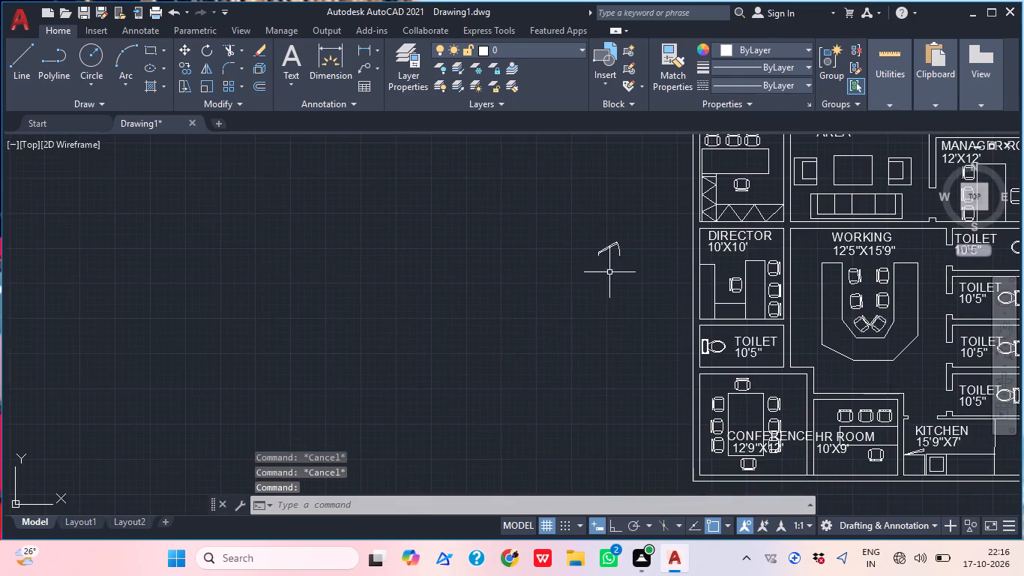
pyautogui.scroll(2, 622, 261)
pyautogui.click(622, 261)
pyautogui.click(576, 247)
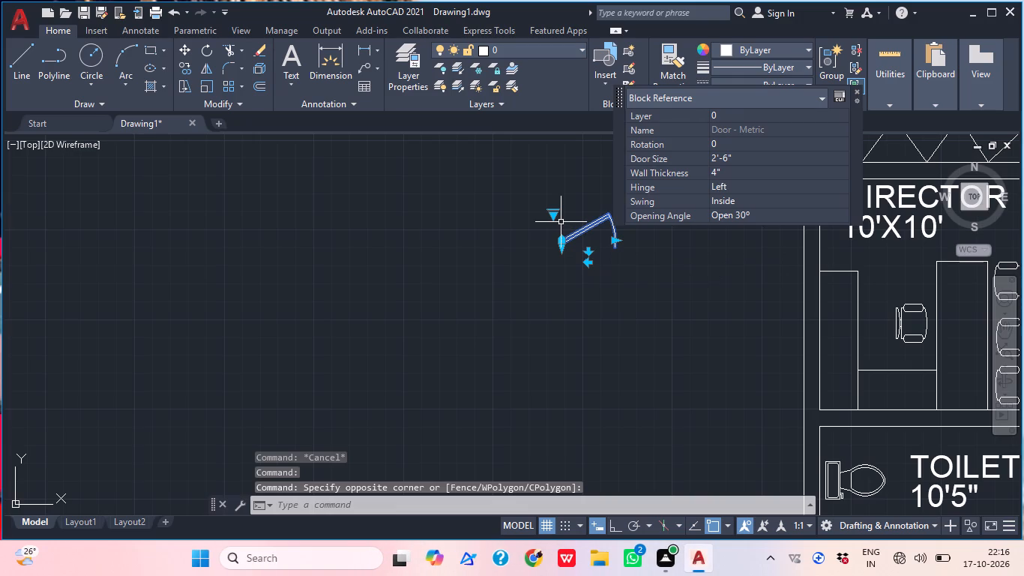
pyautogui.click(552, 213)
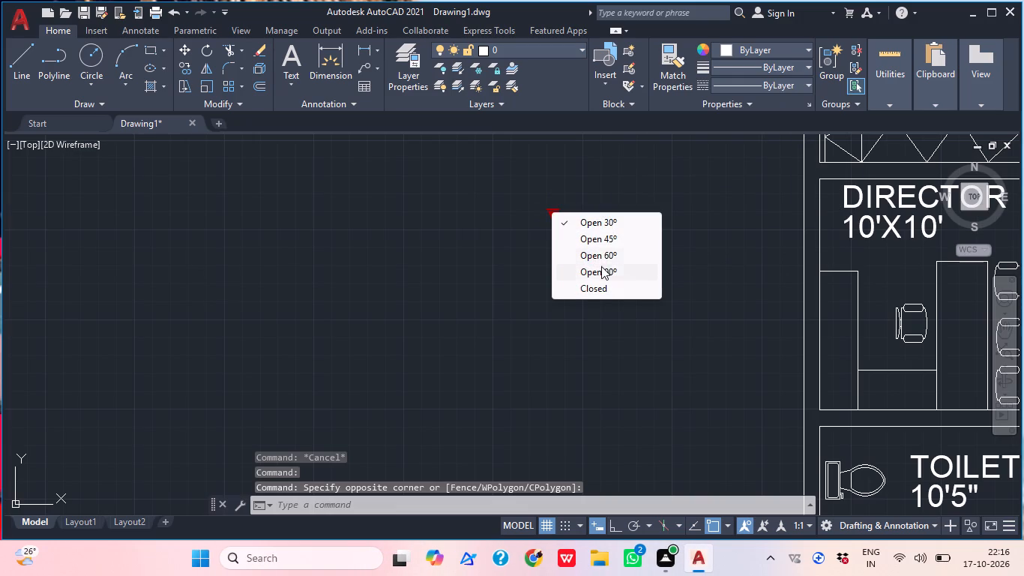
pyautogui.click(601, 266)
pyautogui.scroll(-1, 619, 247)
pyautogui.press('Escape')
# Copy the door block by its hinge-side bottom endpoint to an empty spot southwest of the original.
pyautogui.click(621, 248)
pyautogui.click(584, 244)
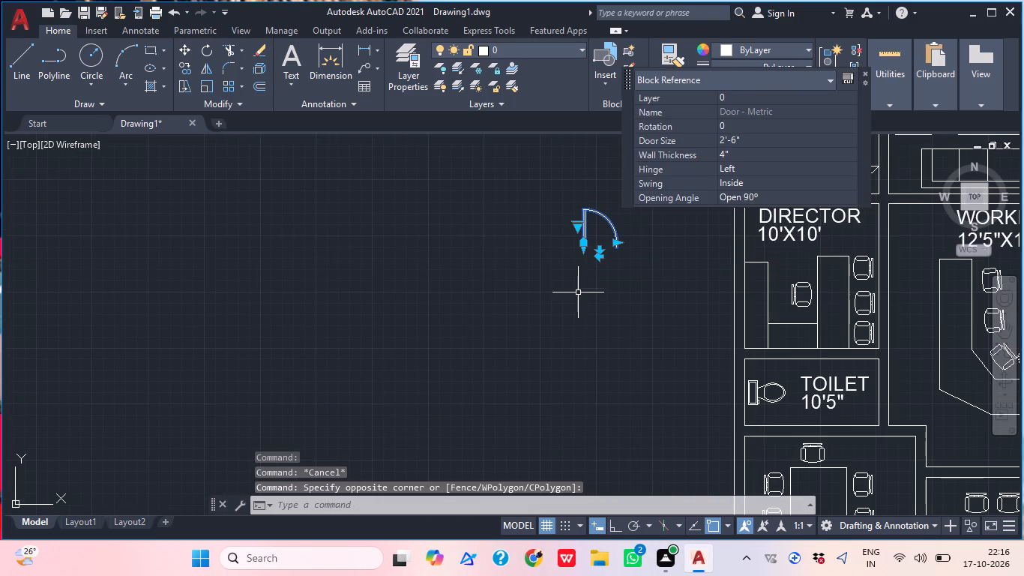
pyautogui.press('c')
pyautogui.press('o')
pyautogui.write('P')
pyautogui.press('space')
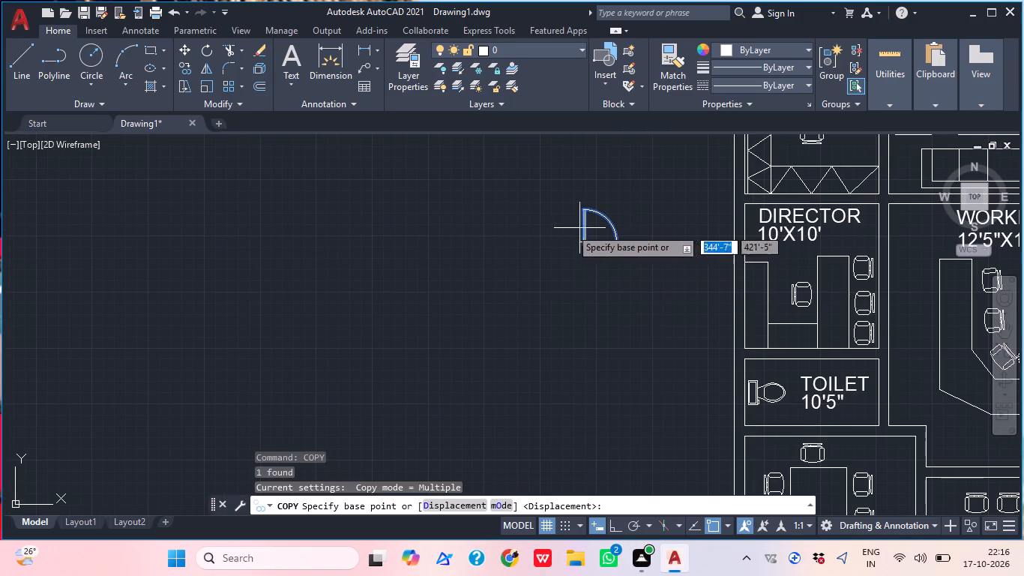
pyautogui.scroll(3, 597, 240)
pyautogui.click(546, 268)
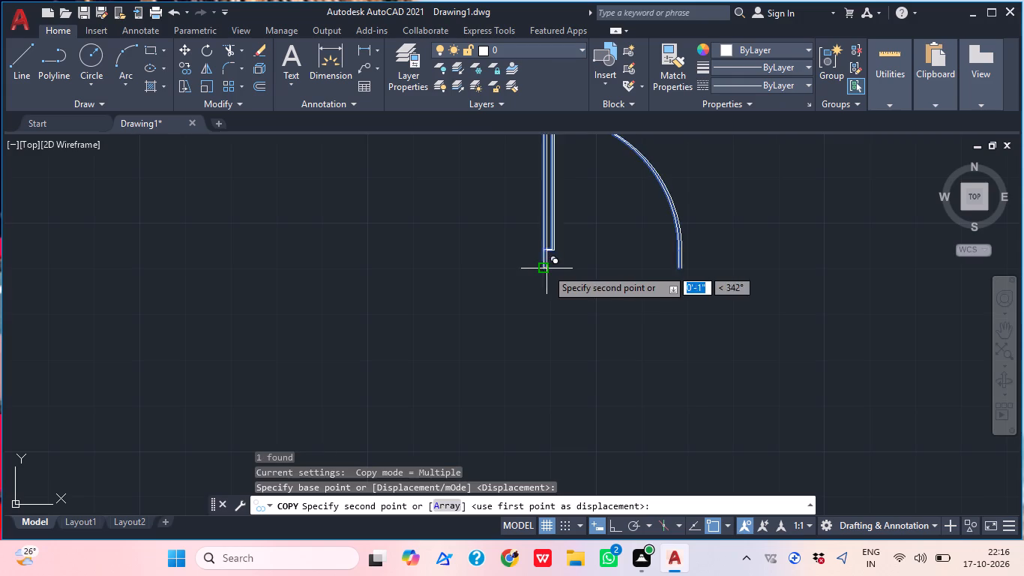
pyautogui.scroll(-2, 550, 268)
pyautogui.click(386, 337)
pyautogui.press('Escape')
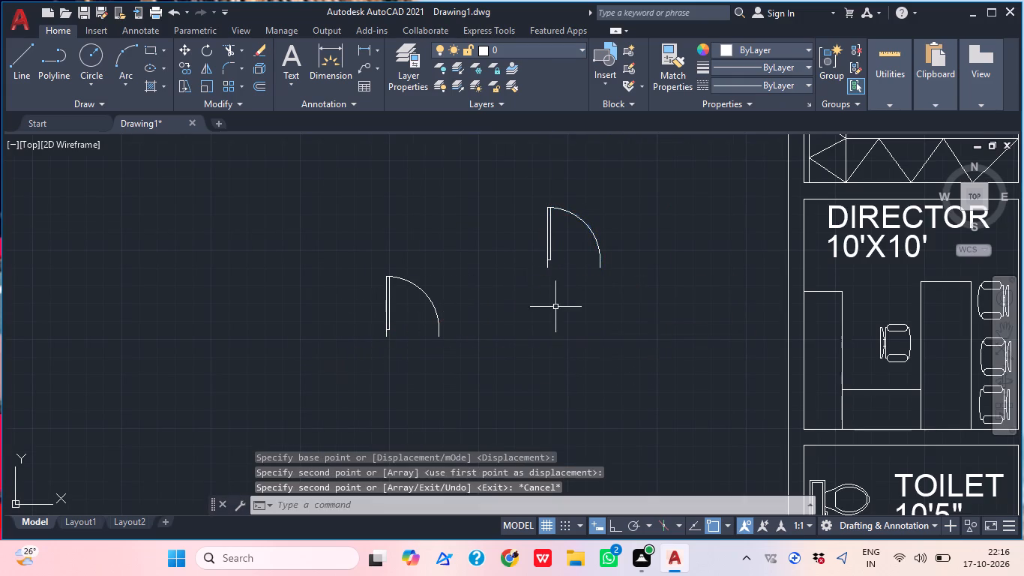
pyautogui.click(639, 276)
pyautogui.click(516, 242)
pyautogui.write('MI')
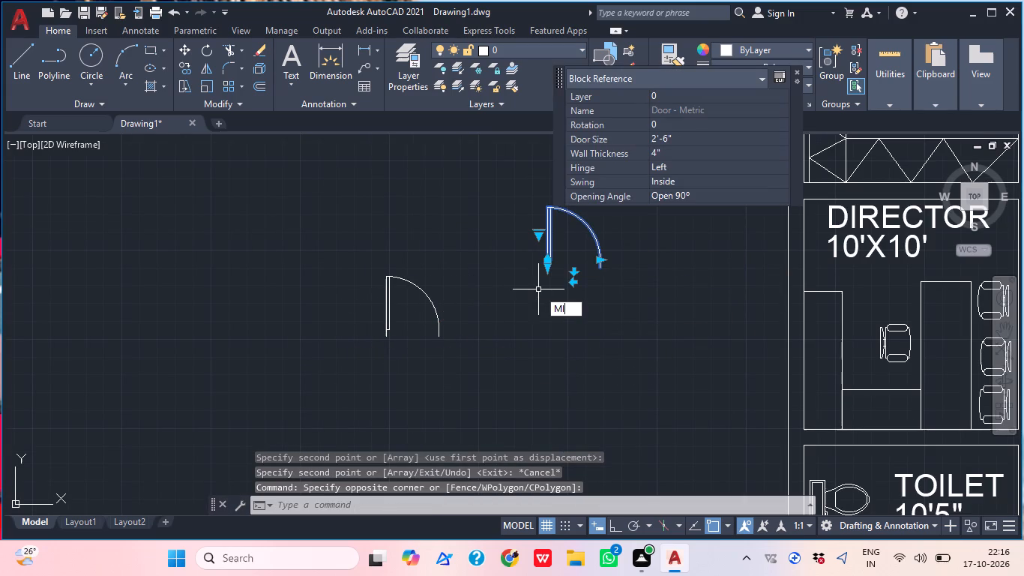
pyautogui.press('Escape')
# Scale the original door block by reference from its hinge-side bottom endpoint, using the opening's width as the reference length.
pyautogui.click(634, 240)
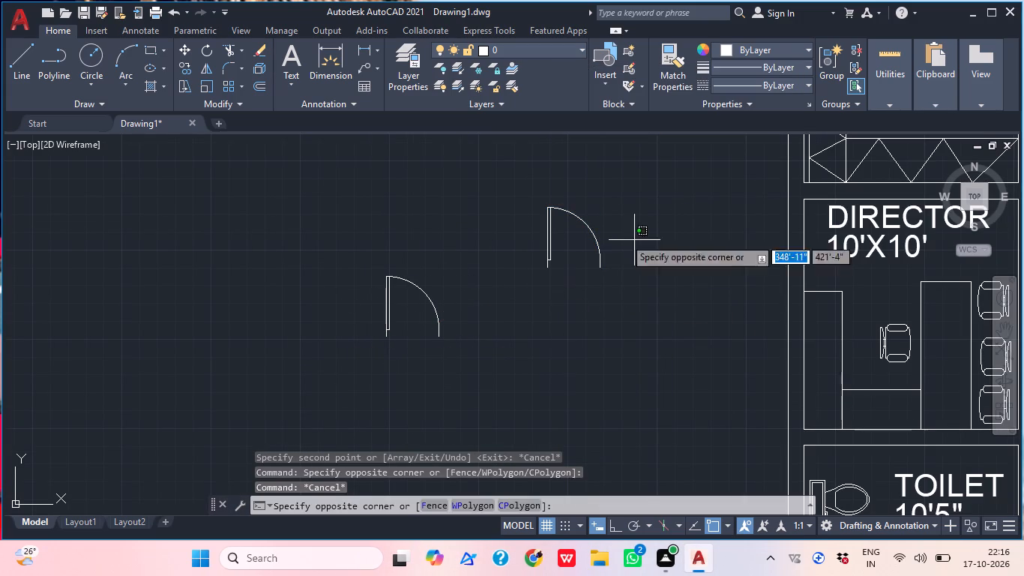
pyautogui.click(501, 239)
pyautogui.write('SC')
pyautogui.press('space')
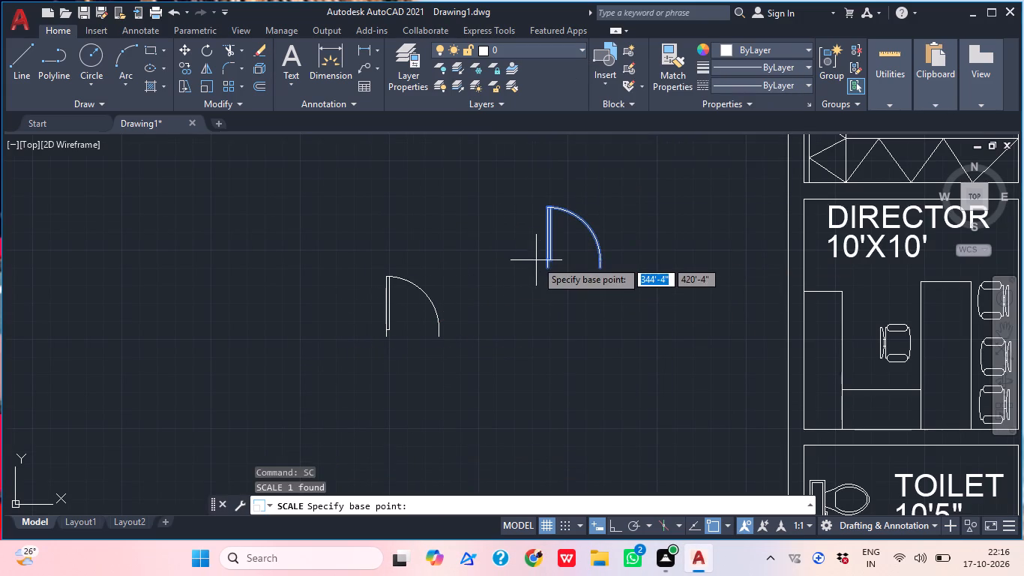
pyautogui.scroll(2, 547, 259)
pyautogui.click(550, 283)
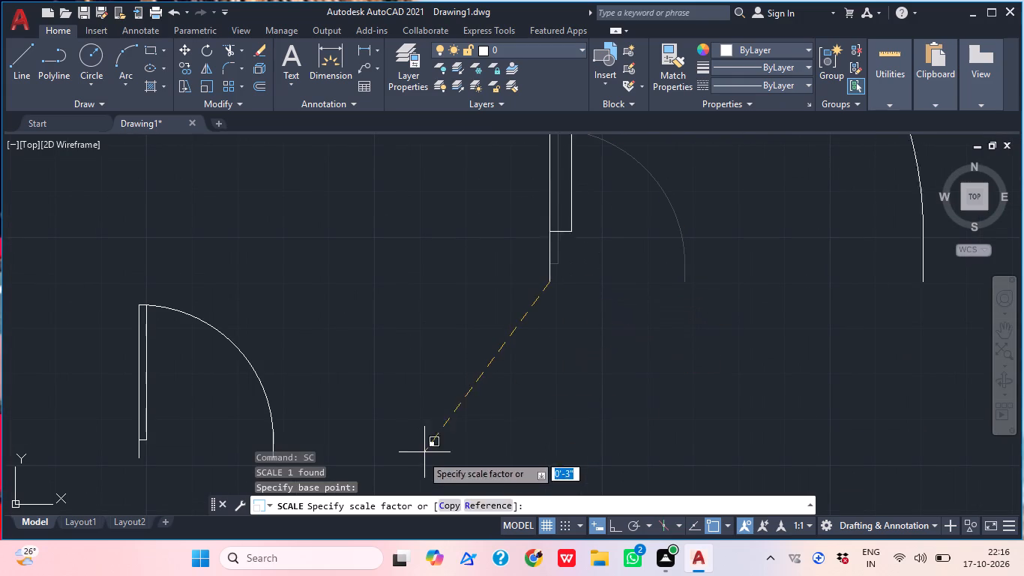
pyautogui.click(482, 503)
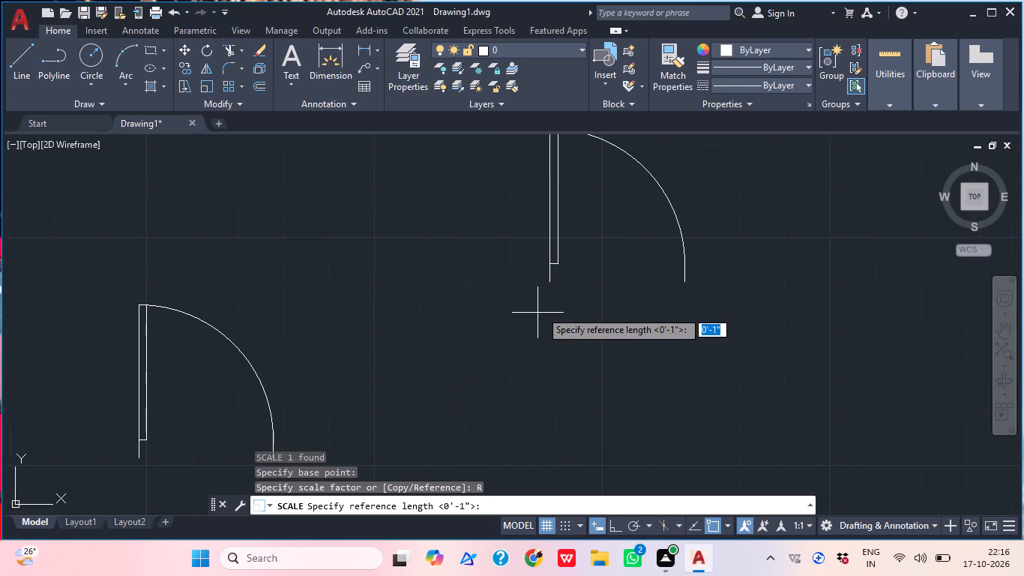
pyautogui.click(549, 285)
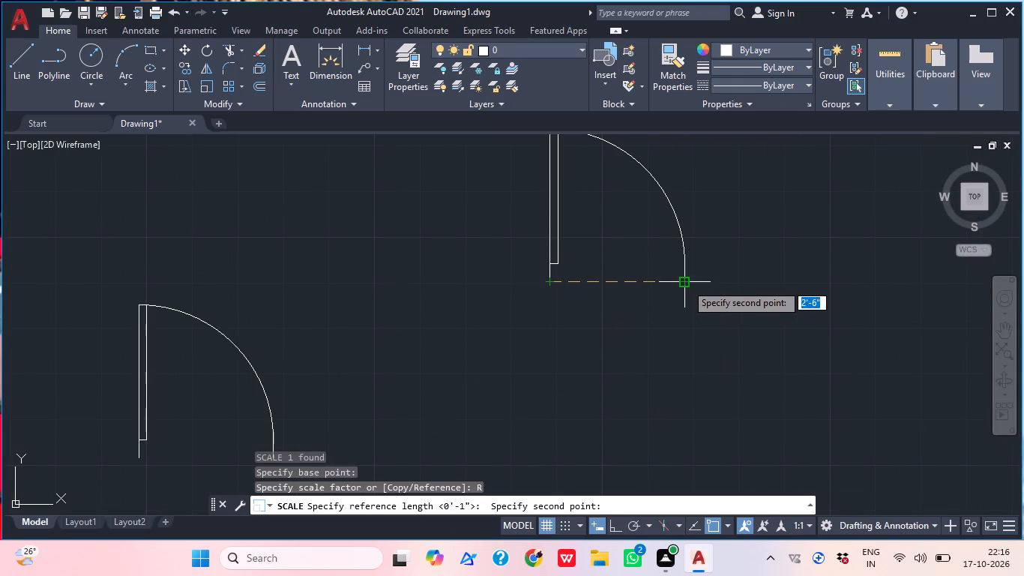
pyautogui.click(686, 283)
pyautogui.scroll(-2, 664, 294)
pyautogui.moveTo(664, 297); pyautogui.dragTo(576, 339, button='middle')
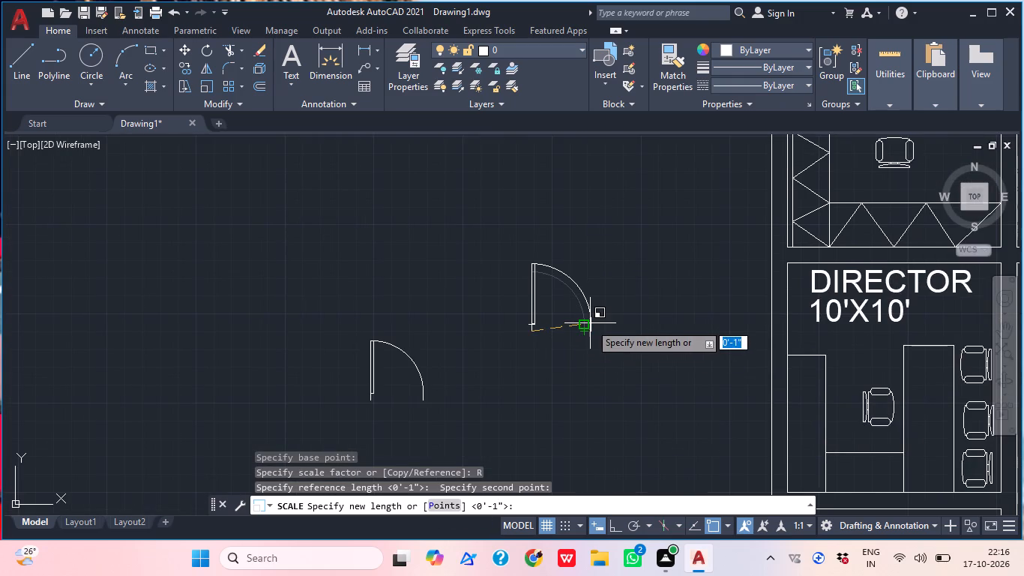
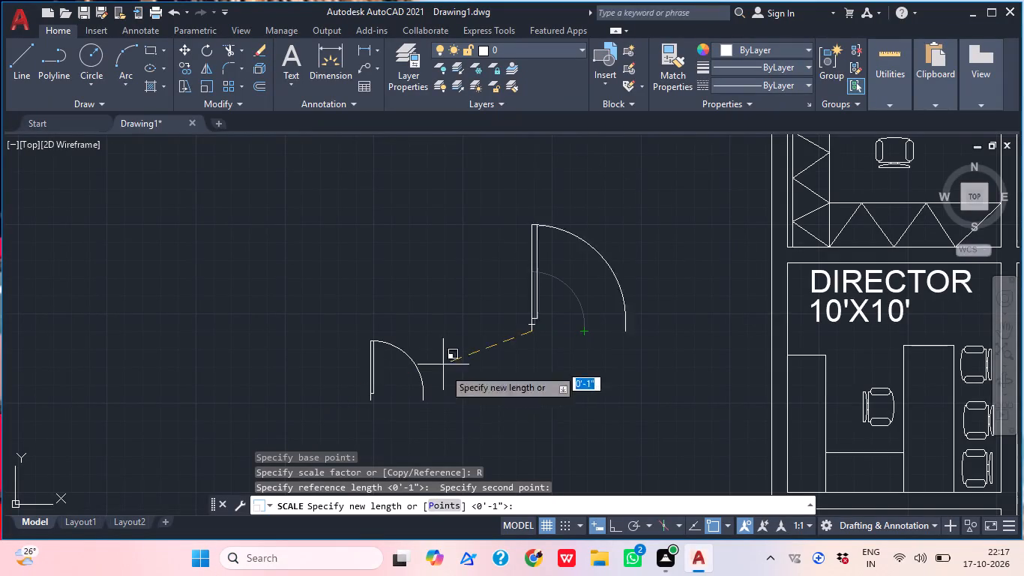
# Finish the reference scaling of the original door block with a new length of 2'6".
pyautogui.scroll(-2, 660, 358)
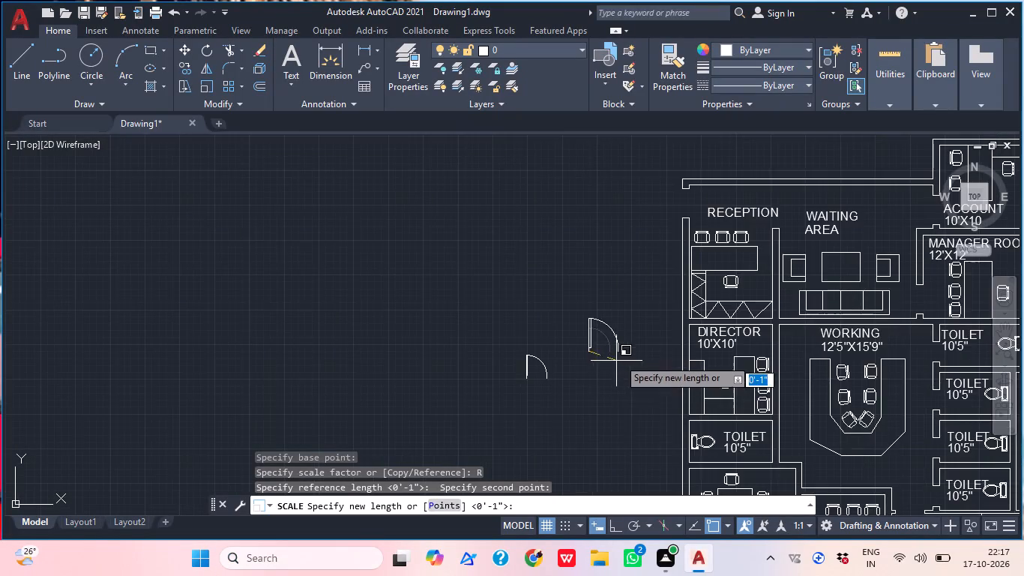
pyautogui.scroll(2, 620, 358)
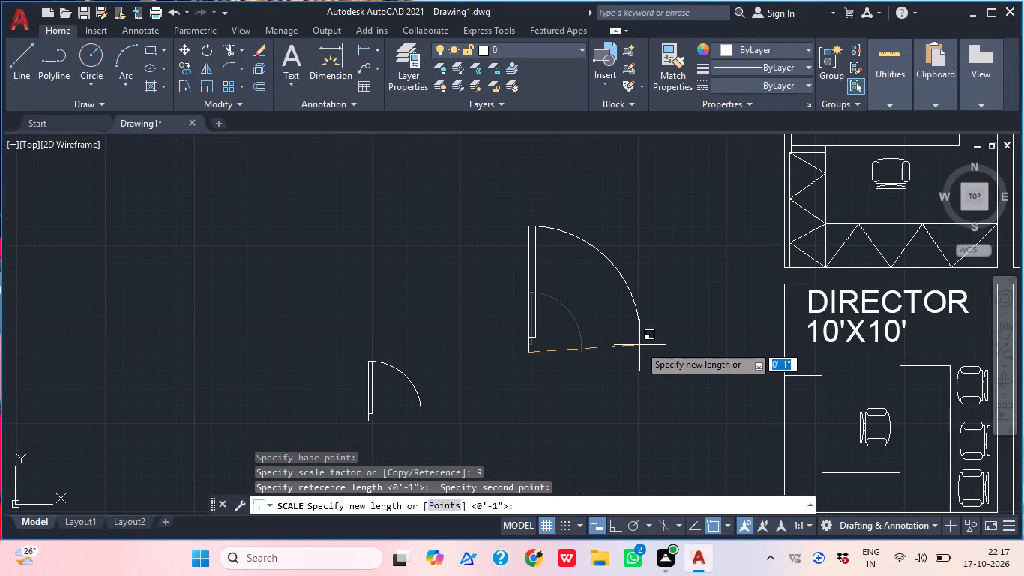
pyautogui.scroll(-1, 584, 415)
pyautogui.scroll(2, 588, 380)
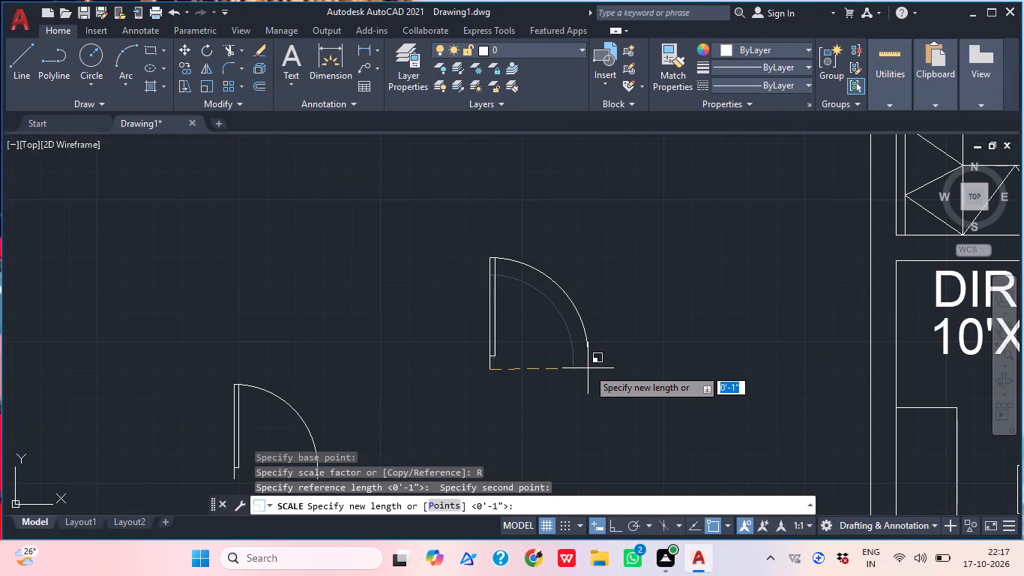
pyautogui.scroll(2, 588, 368)
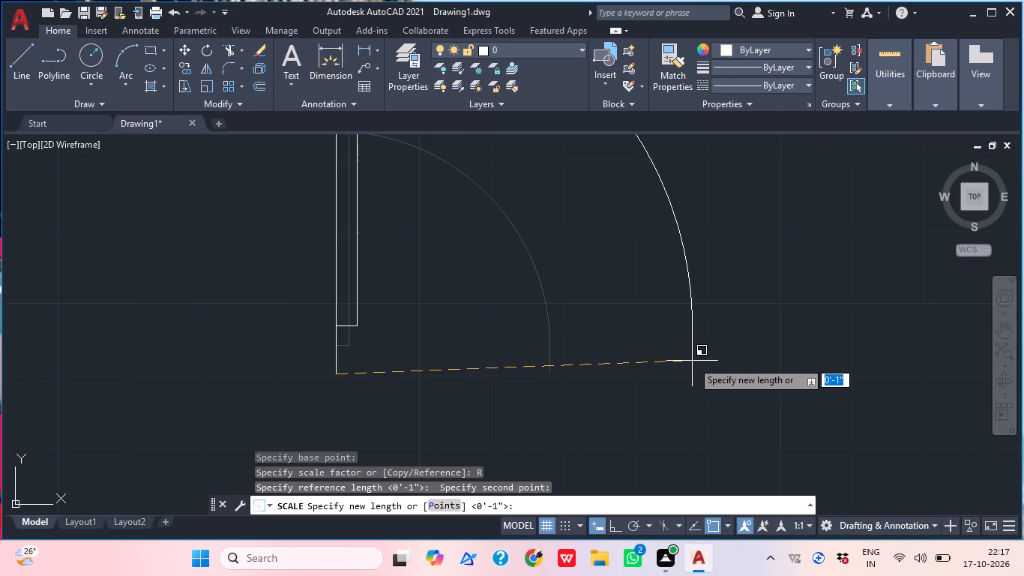
pyautogui.press('1')
pyautogui.press('BackSpace')
pyautogui.write("2'")
pyautogui.press('6')
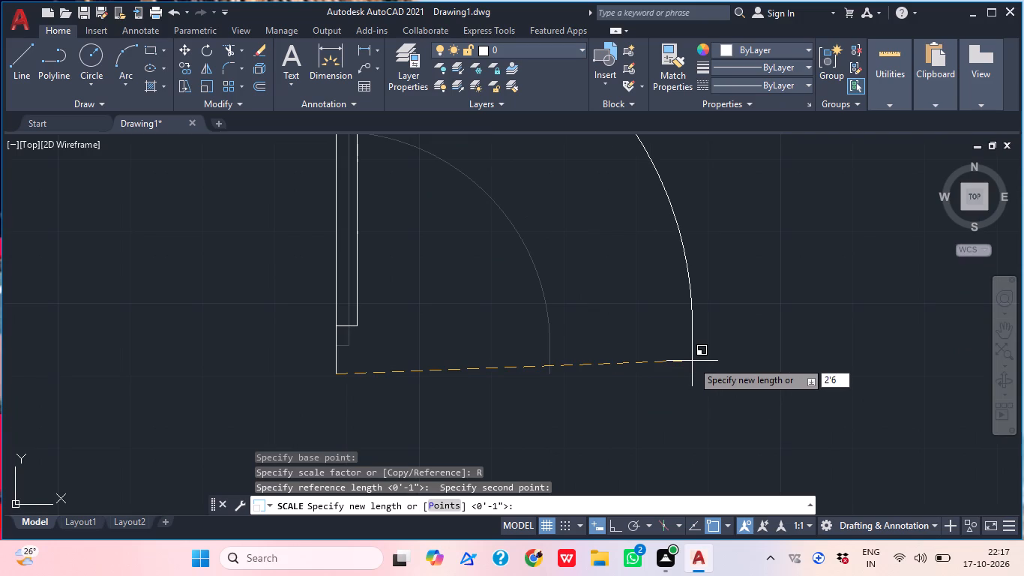
pyautogui.hotkey('shift', '"')
pyautogui.press('Return')
pyautogui.scroll(-2, 701, 360)
pyautogui.click(659, 359)
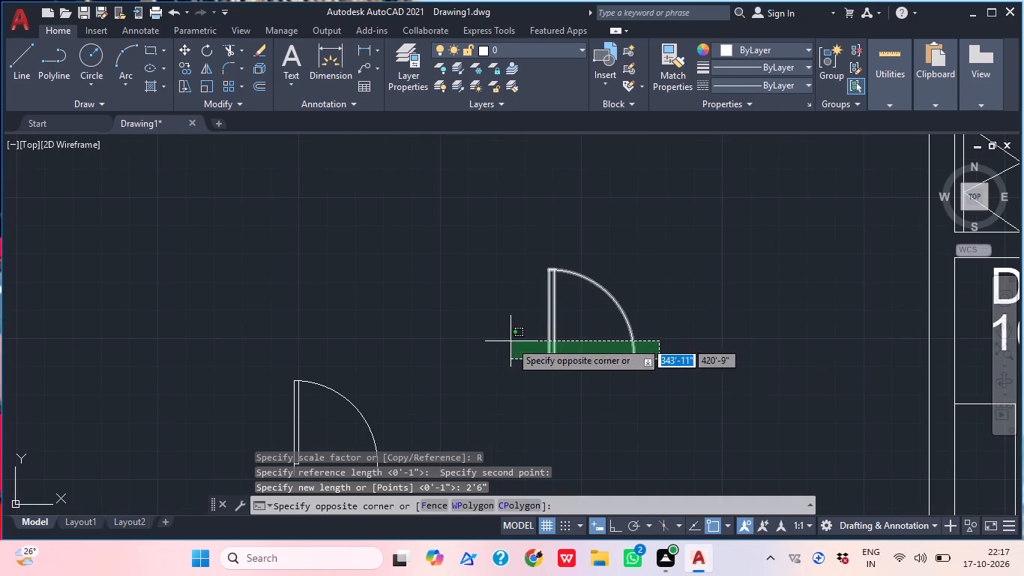
pyautogui.click(508, 341)
pyautogui.press('Escape')
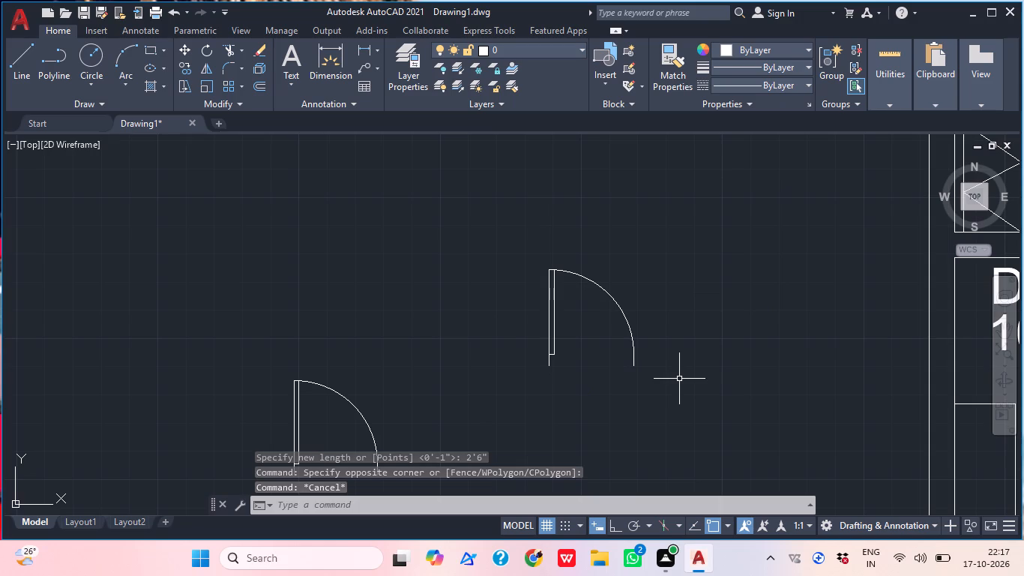
# Scale the copied southwest door block by reference from its hinge-side bottom endpoint, using its opening width, to a new length of 3'6".
pyautogui.scroll(-1, 630, 372)
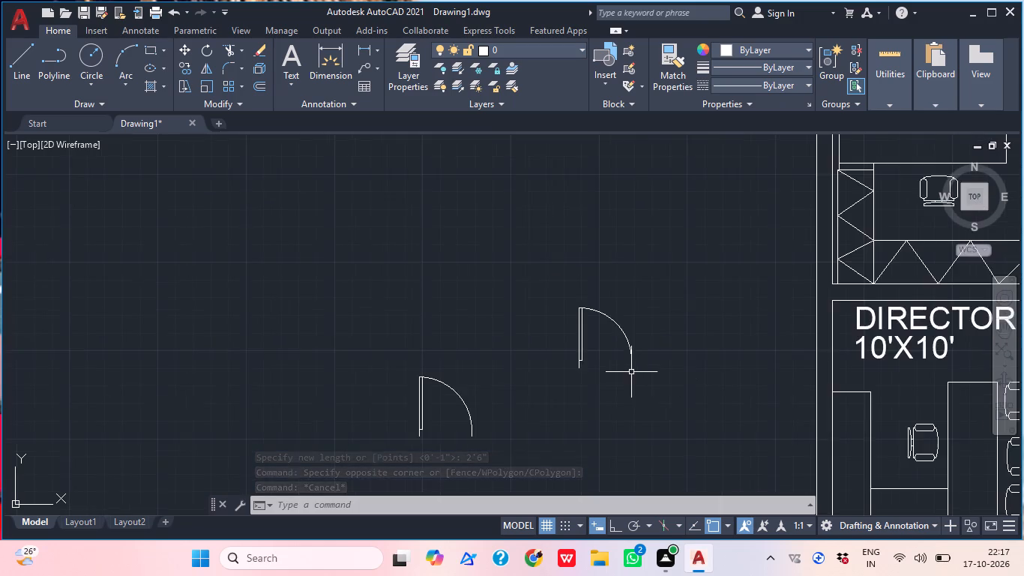
pyautogui.moveTo(627, 379); pyautogui.dragTo(661, 302, button='middle')
pyautogui.click(496, 376)
pyautogui.click(443, 337)
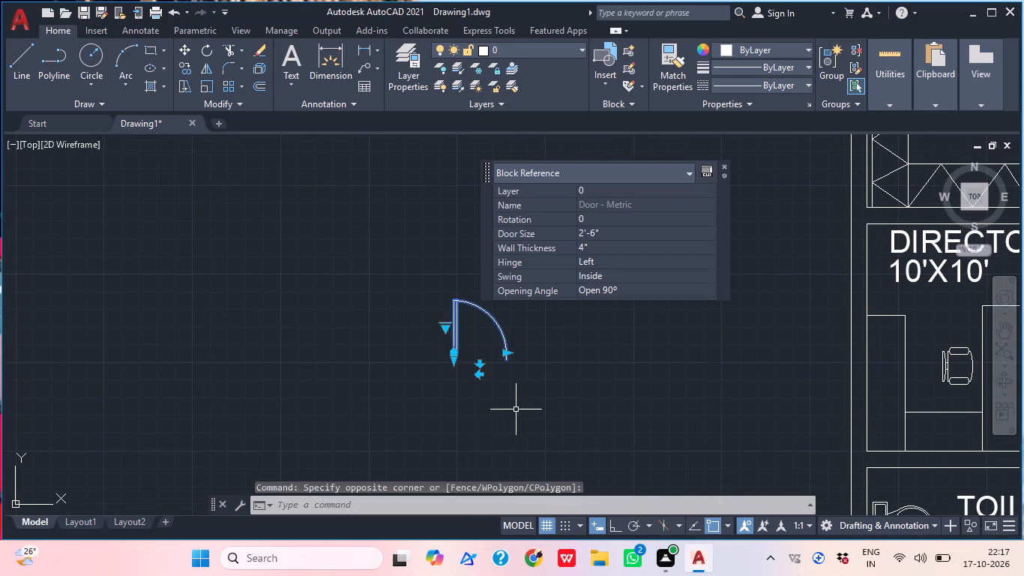
pyautogui.write('SC')
pyautogui.press('space')
pyautogui.scroll(1, 412, 349)
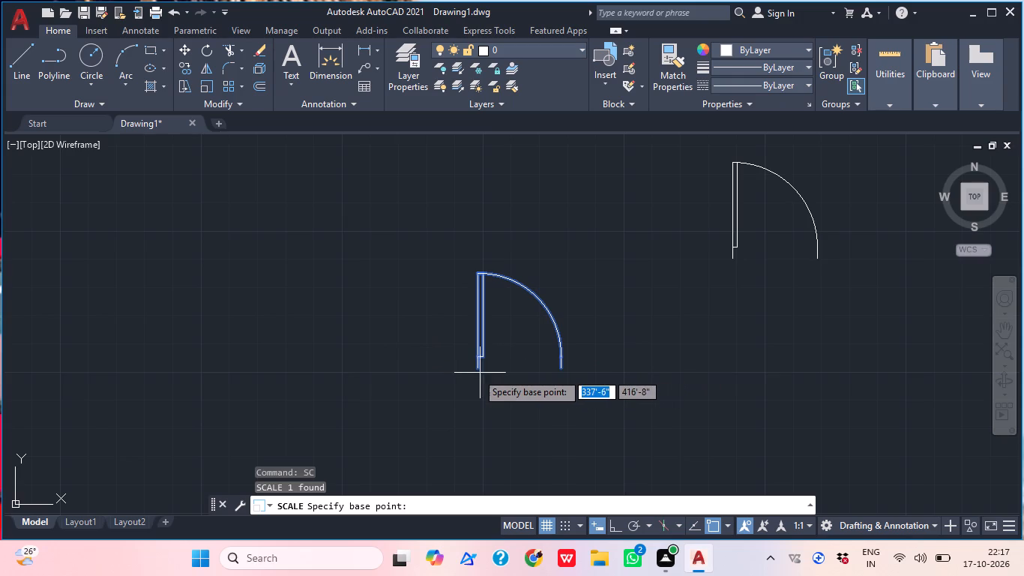
pyautogui.click(480, 369)
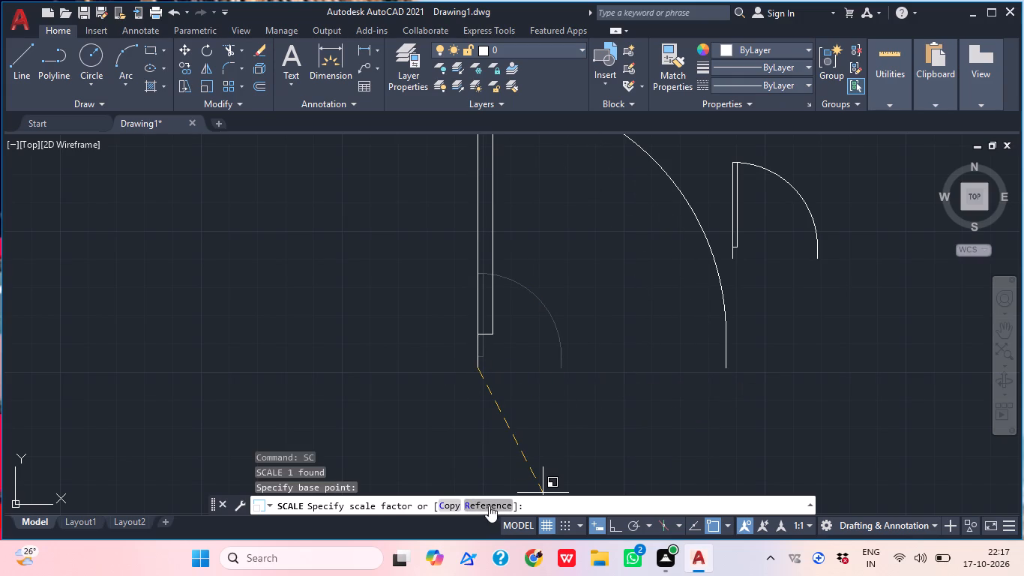
pyautogui.click(489, 505)
pyautogui.click(478, 373)
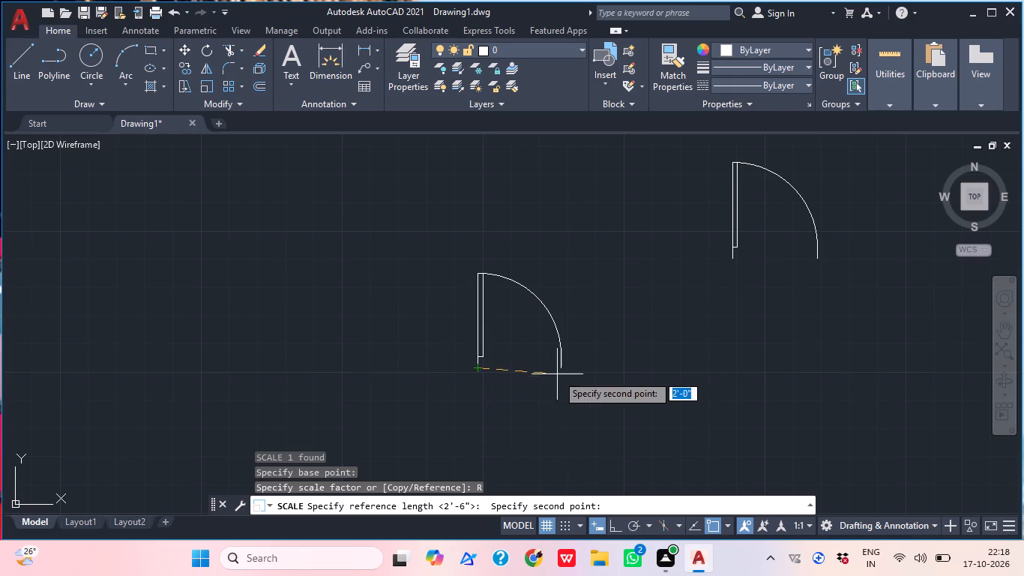
pyautogui.click(560, 370)
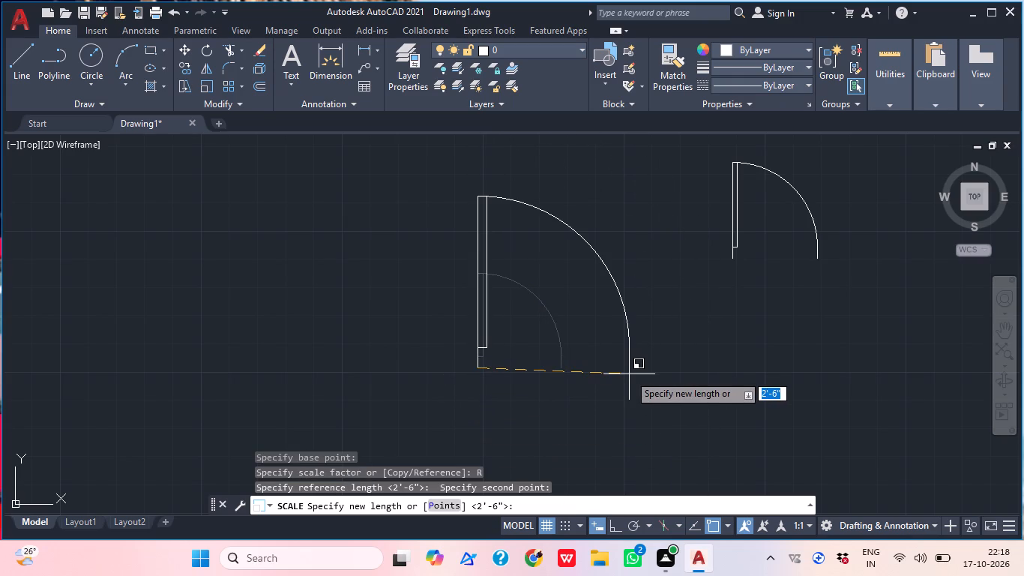
pyautogui.write("3'")
pyautogui.press('6')
pyautogui.hotkey('shift', '"')
pyautogui.press('Return')
# Mirror the 3'6" door about a vertical line through its hinge side, keeping the source, to form a double door.
pyautogui.moveTo(525, 387); pyautogui.dragTo(513, 387)
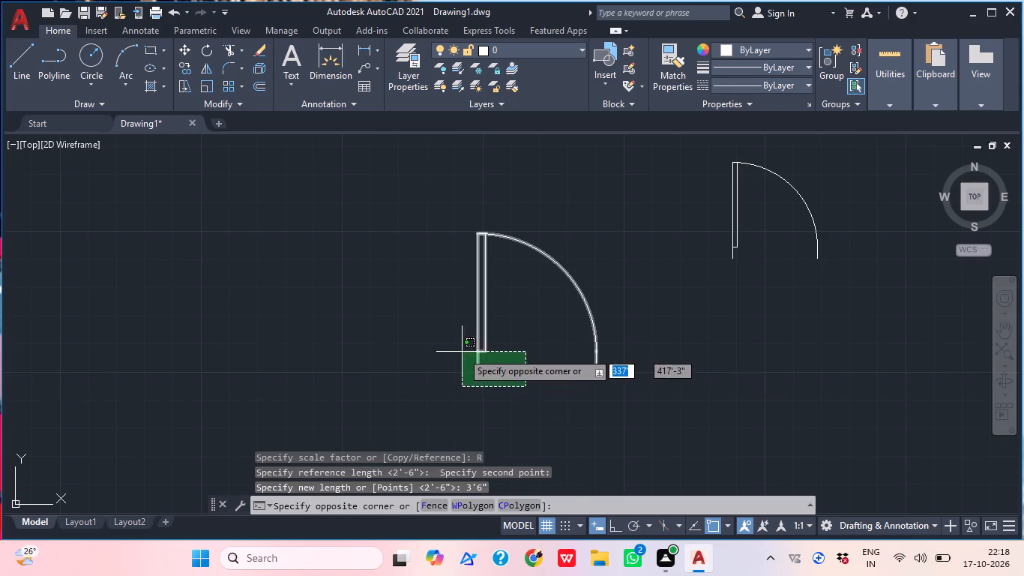
pyautogui.click(462, 352)
pyautogui.write('MI')
pyautogui.press('space')
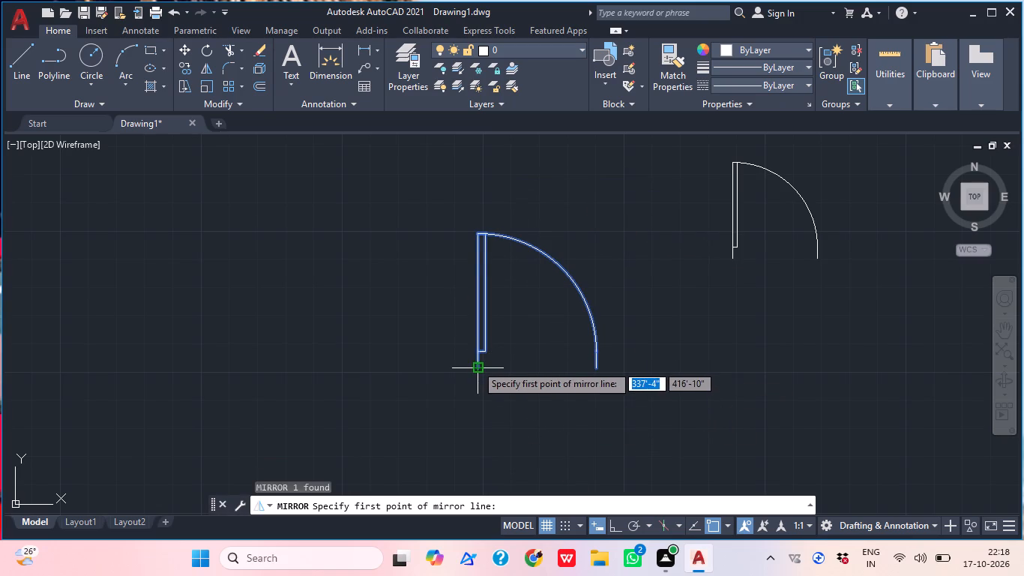
pyautogui.click(476, 364)
pyautogui.click(481, 157)
pyautogui.moveTo(519, 208); pyautogui.dragTo(482, 159)
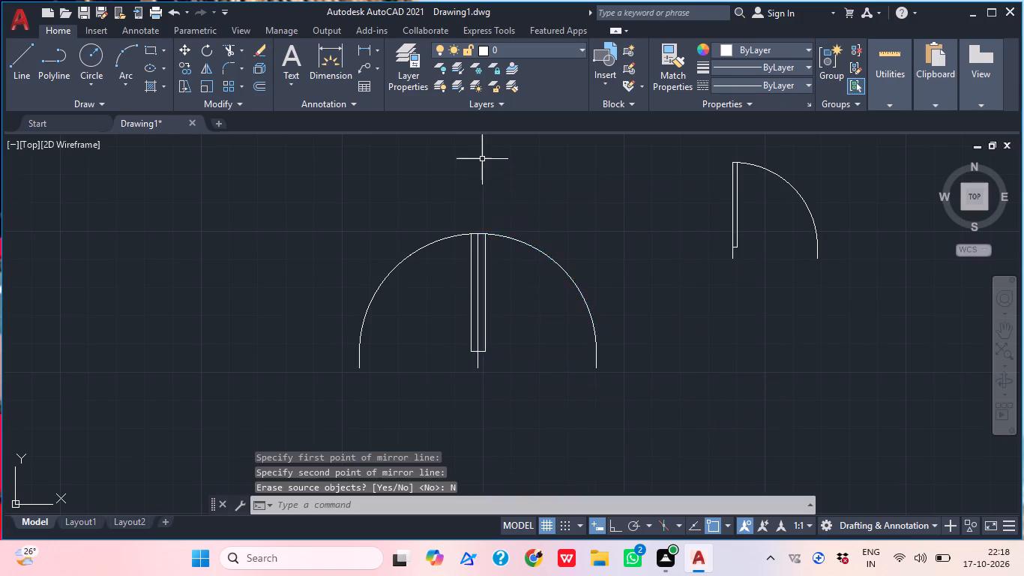
# With Ortho on, mirror the 2'6" door about a vertical line through its hinge-side endpoint, keeping the source door.
pyautogui.moveTo(609, 214); pyautogui.dragTo(454, 258, button='middle')
pyautogui.scroll(1, 570, 299)
pyautogui.click(588, 320)
pyautogui.click(573, 298)
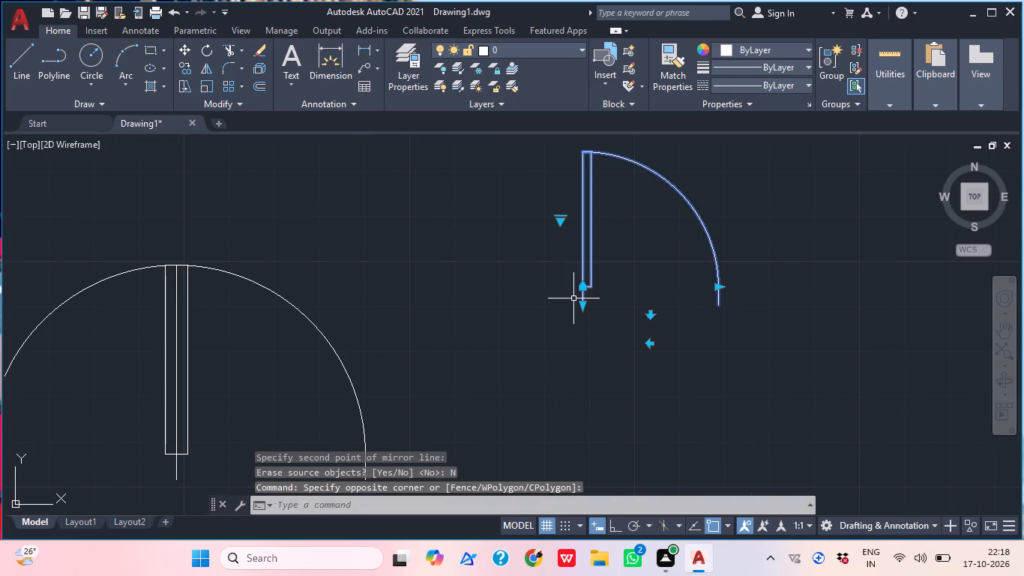
pyautogui.click(615, 528)
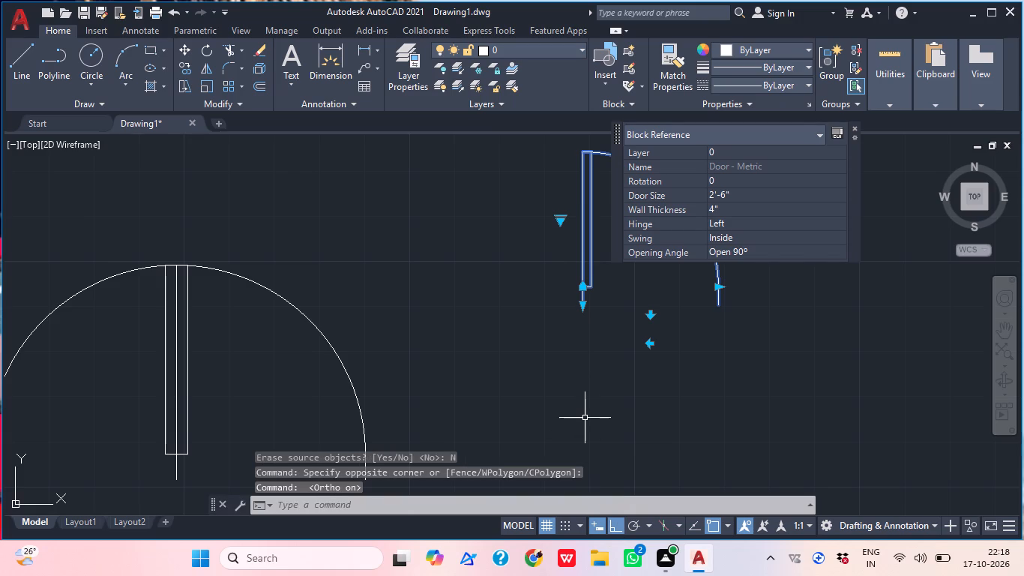
pyautogui.write('MI')
pyautogui.press('space')
pyautogui.click(575, 308)
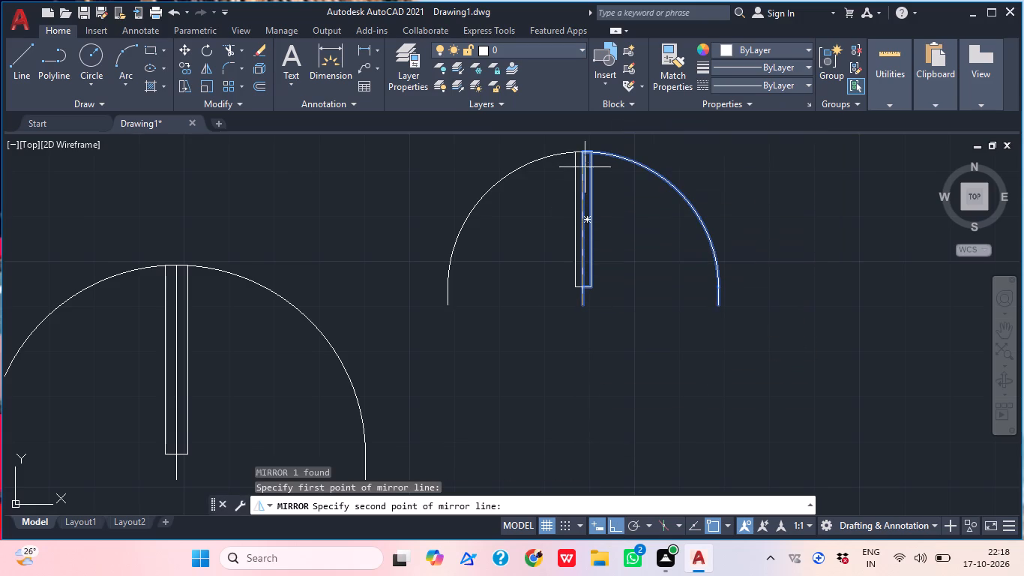
pyautogui.moveTo(585, 179); pyautogui.dragTo(576, 284, button='middle')
pyautogui.click(567, 191)
pyautogui.middleClick(601, 289)
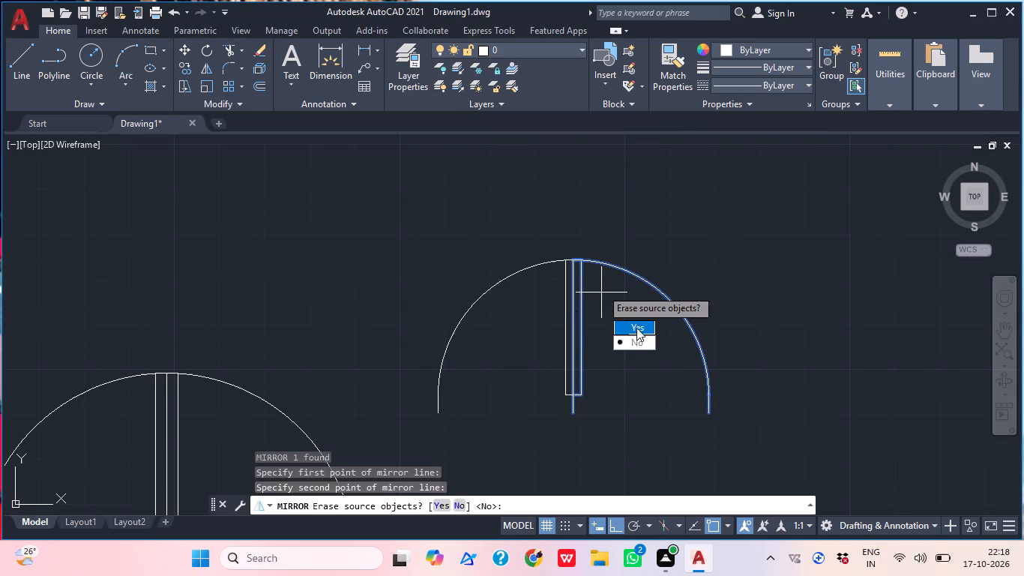
pyautogui.moveTo(635, 343); pyautogui.dragTo(601, 289)
# Copy the mirrored 2'6" door pair straight north twice, leaving three pairs stacked vertically.
pyautogui.scroll(-2, 649, 253)
pyautogui.click(621, 350)
pyautogui.click(579, 235)
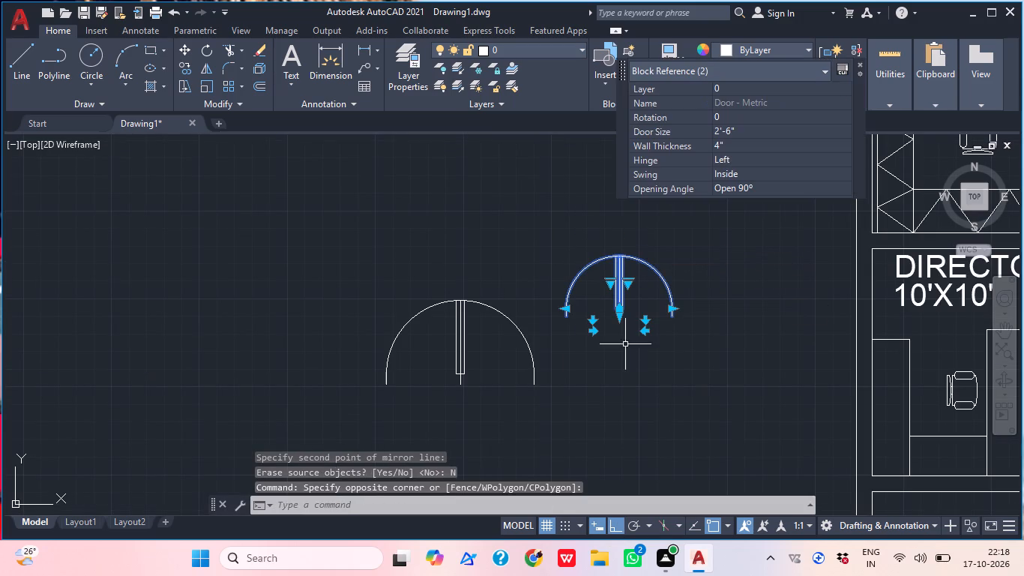
pyautogui.press('c')
pyautogui.press('o')
pyautogui.press('space')
pyautogui.click(644, 312)
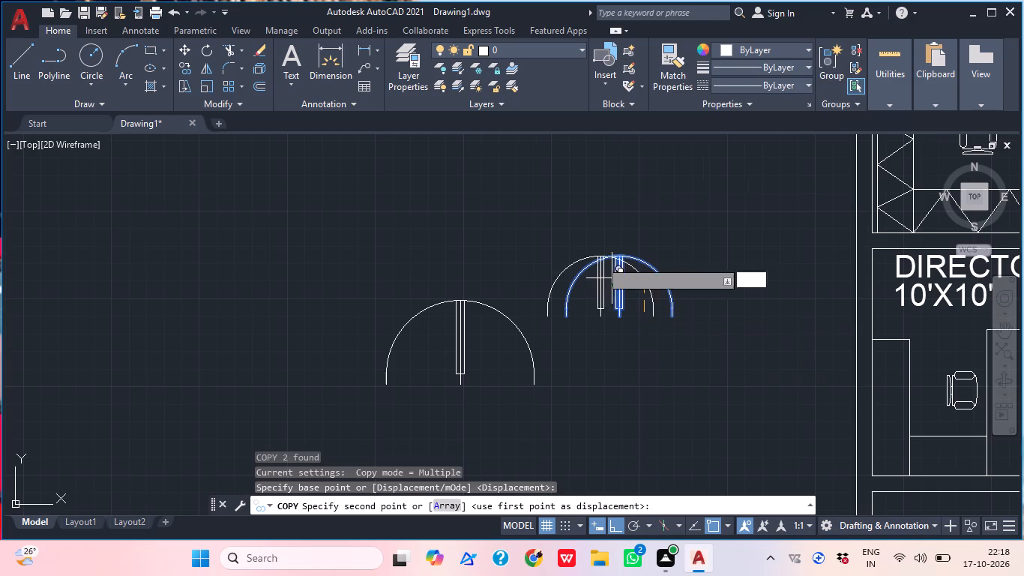
pyautogui.click(606, 199)
pyautogui.moveTo(604, 369); pyautogui.dragTo(613, 478, button='middle')
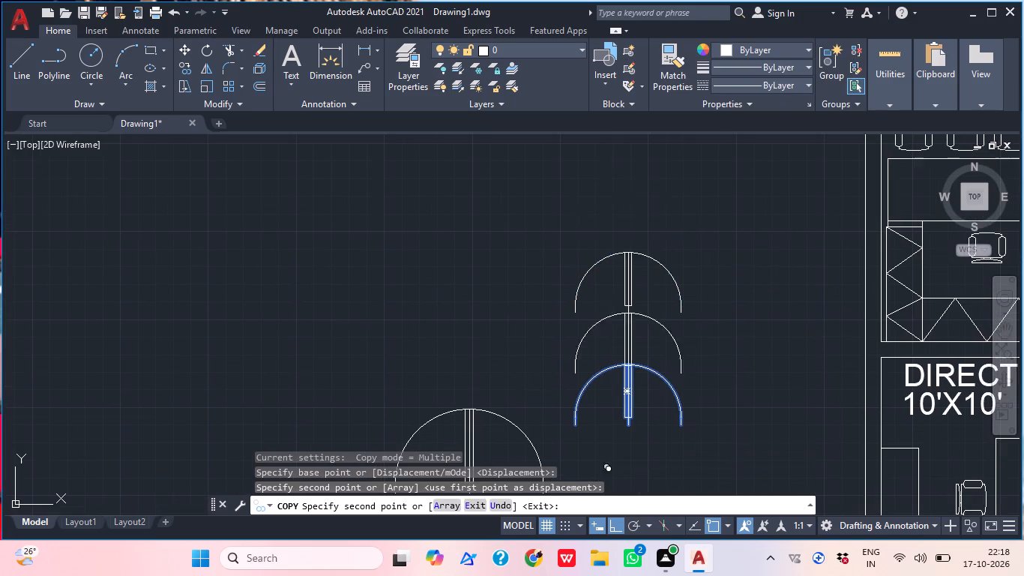
pyautogui.click(609, 202)
pyautogui.press('Escape')
# Rotate the middle 2'6" door pair by 270° so its swing arcs face east.
pyautogui.click(702, 325)
pyautogui.click(518, 251)
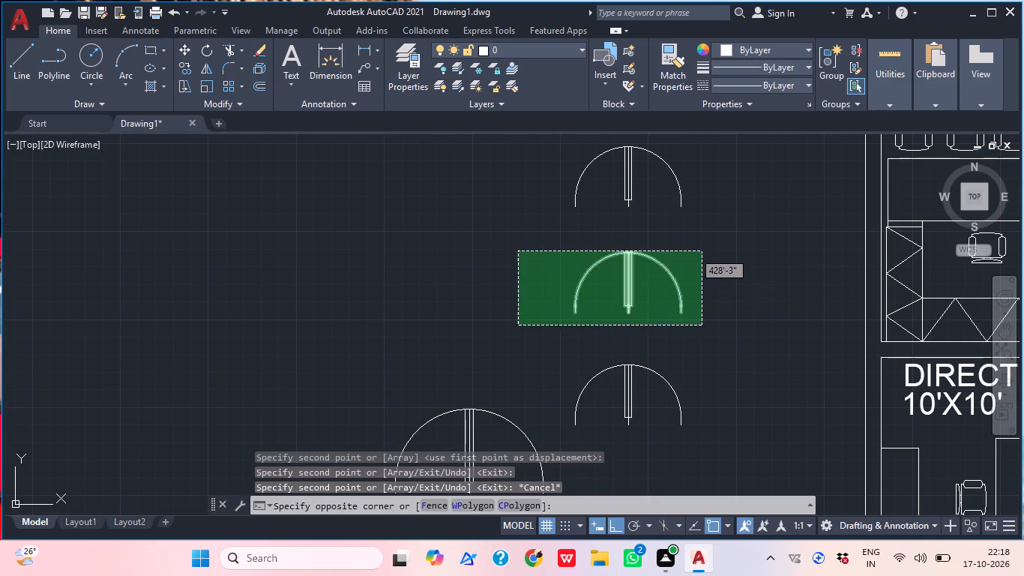
pyautogui.write('RO')
pyautogui.press('space')
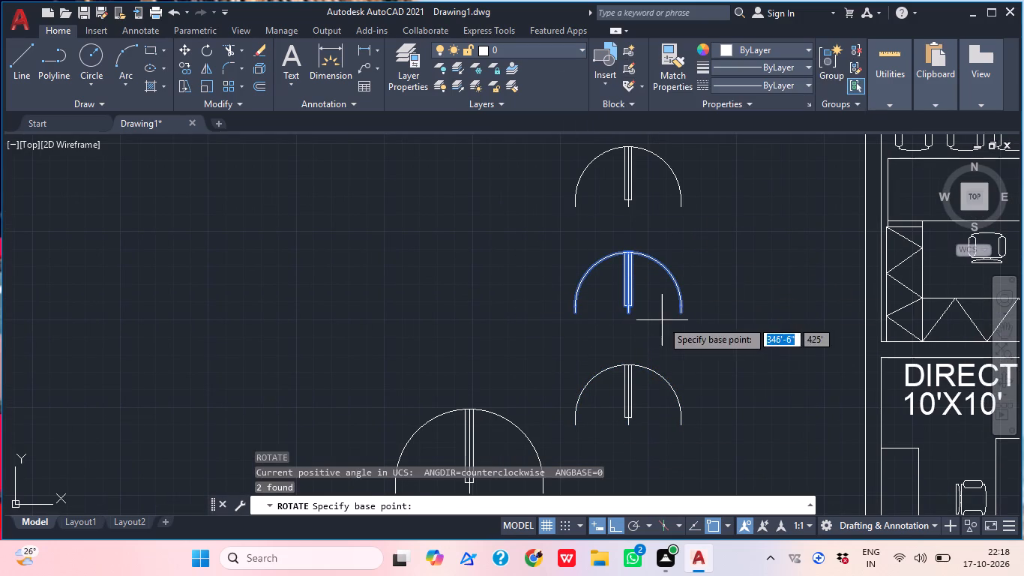
pyautogui.click(662, 320)
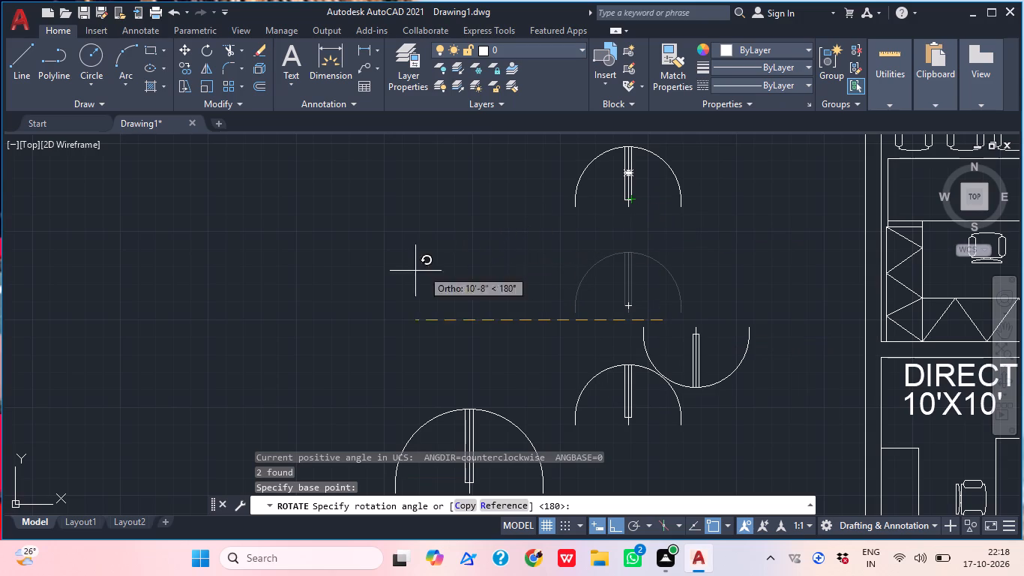
pyautogui.click(715, 443)
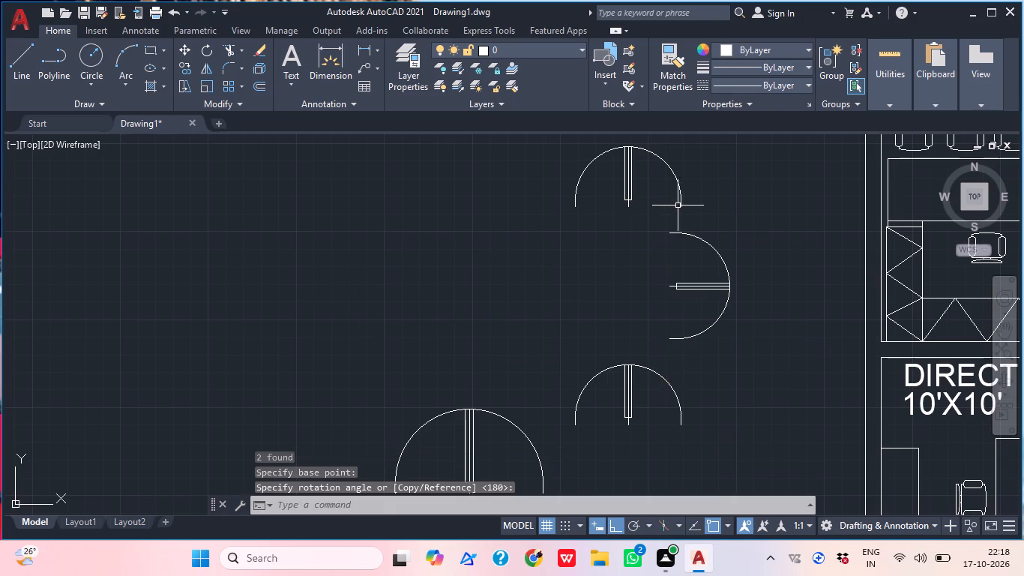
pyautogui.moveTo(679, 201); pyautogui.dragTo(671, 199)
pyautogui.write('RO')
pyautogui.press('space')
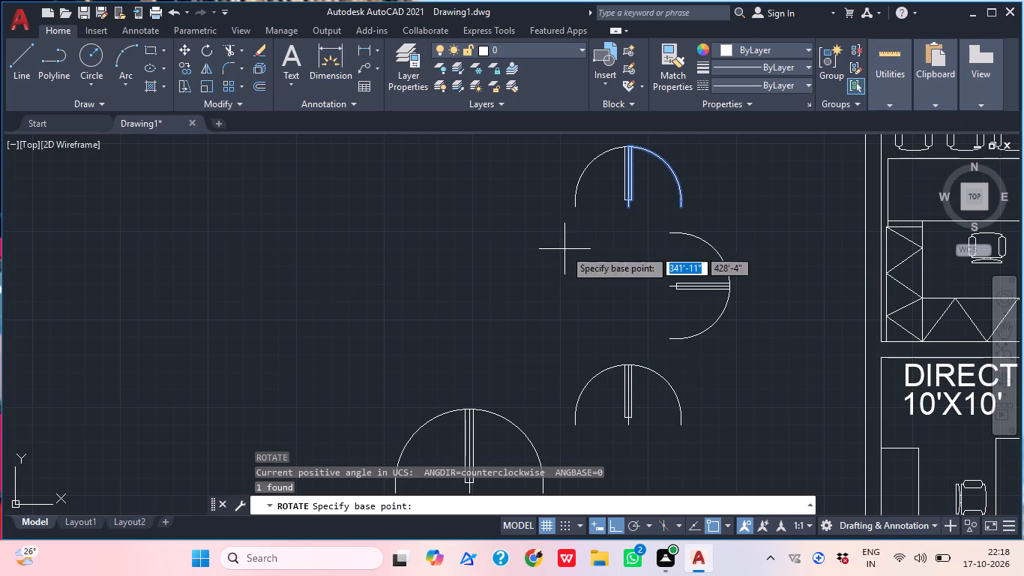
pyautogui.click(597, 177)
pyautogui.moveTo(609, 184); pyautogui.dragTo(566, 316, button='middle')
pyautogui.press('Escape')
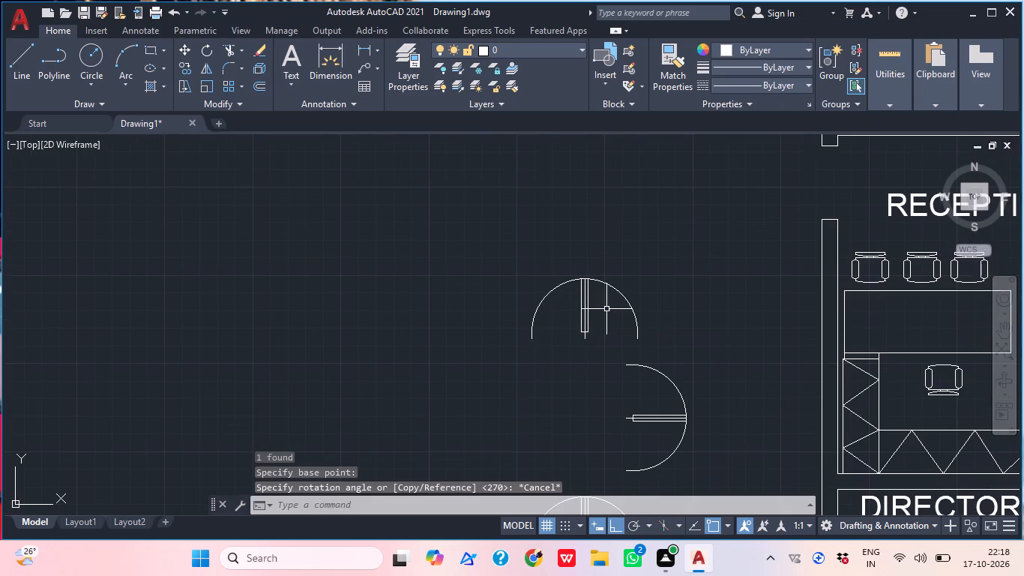
# Rotate both doors of the northernmost 2'6" pair a quarter turn counterclockwise so their swing arcs face west.
pyautogui.click(616, 309)
pyautogui.click(527, 278)
pyautogui.press('r')
pyautogui.write('O')
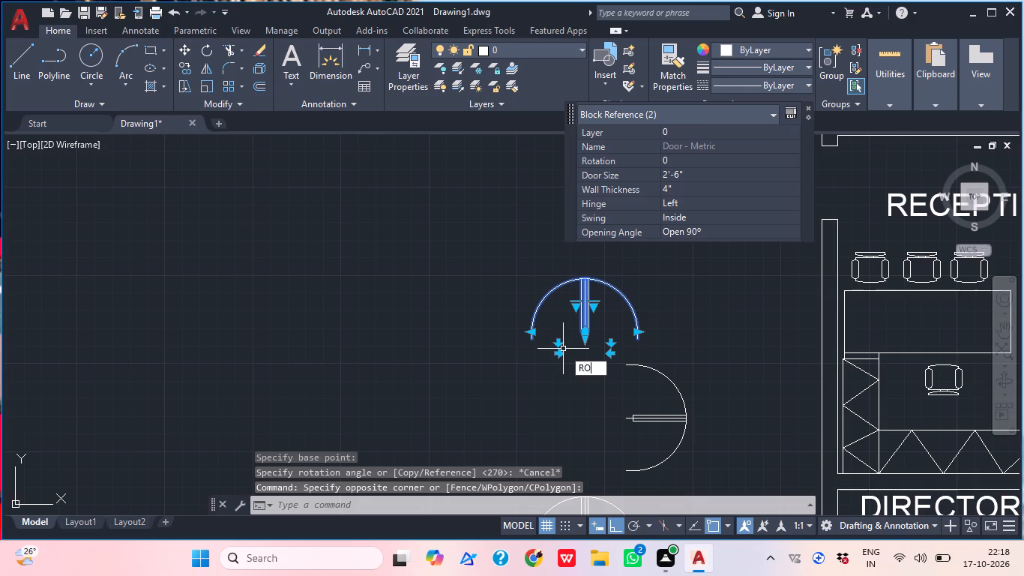
pyautogui.press('space')
pyautogui.click(597, 335)
pyautogui.click(551, 221)
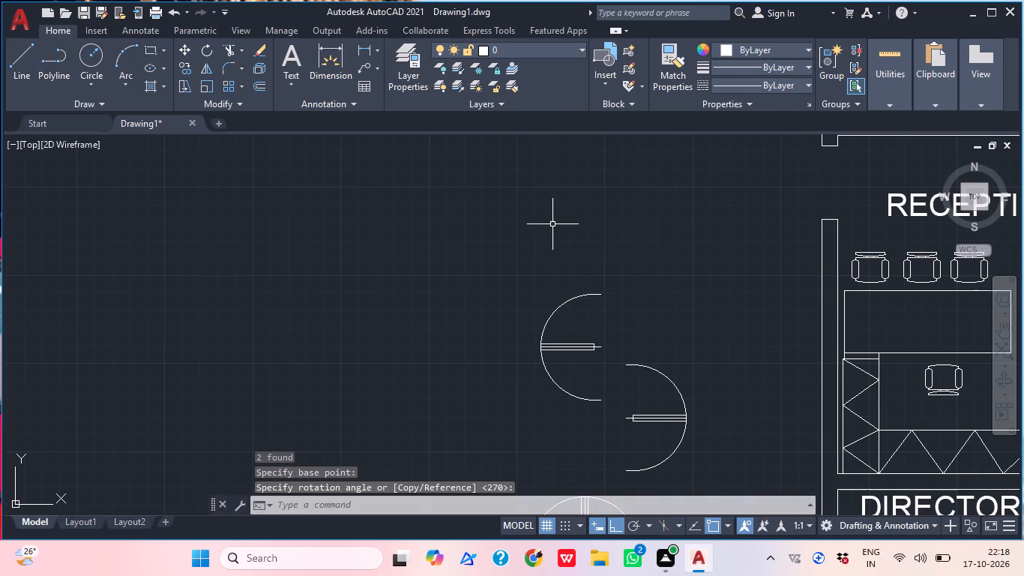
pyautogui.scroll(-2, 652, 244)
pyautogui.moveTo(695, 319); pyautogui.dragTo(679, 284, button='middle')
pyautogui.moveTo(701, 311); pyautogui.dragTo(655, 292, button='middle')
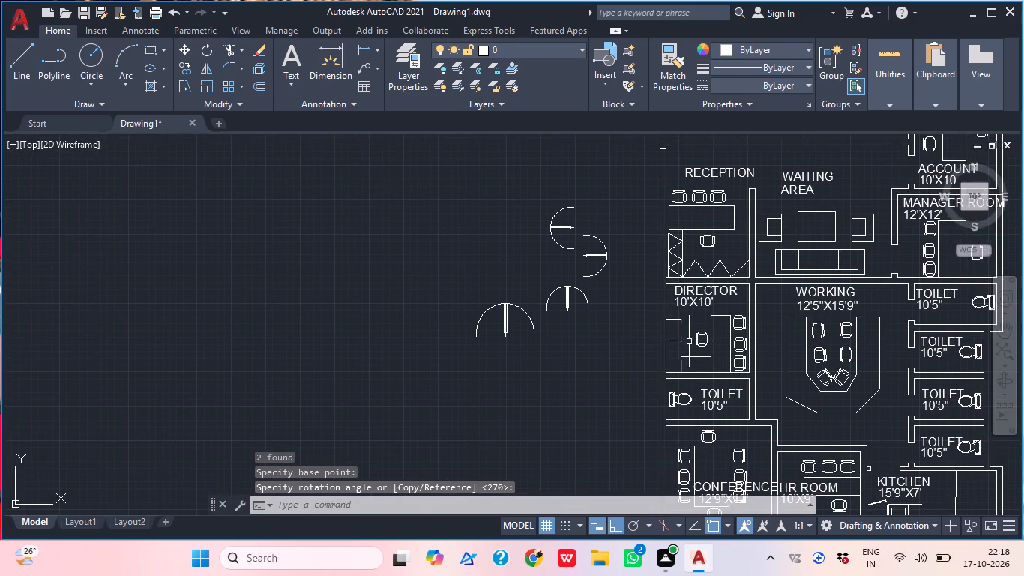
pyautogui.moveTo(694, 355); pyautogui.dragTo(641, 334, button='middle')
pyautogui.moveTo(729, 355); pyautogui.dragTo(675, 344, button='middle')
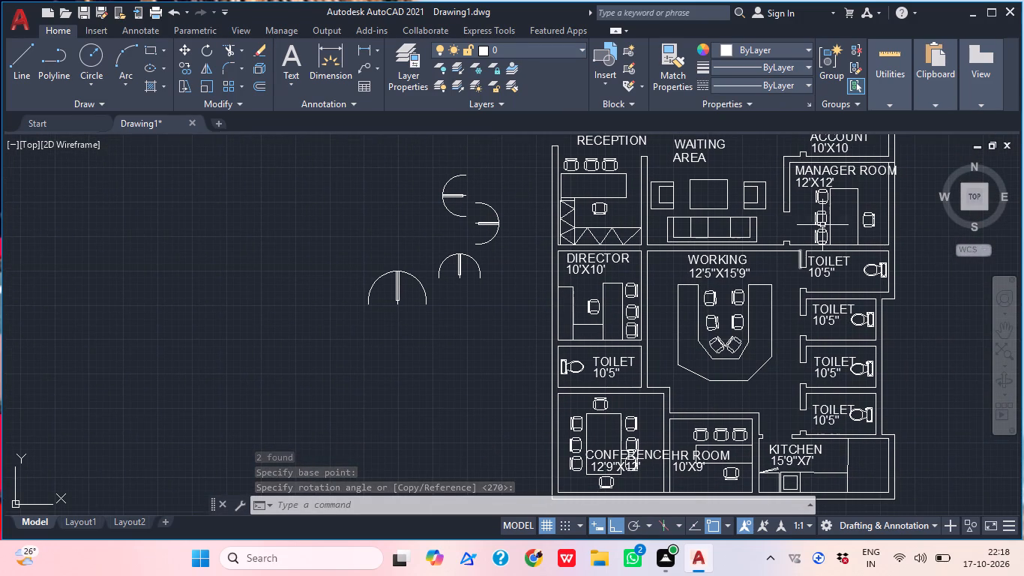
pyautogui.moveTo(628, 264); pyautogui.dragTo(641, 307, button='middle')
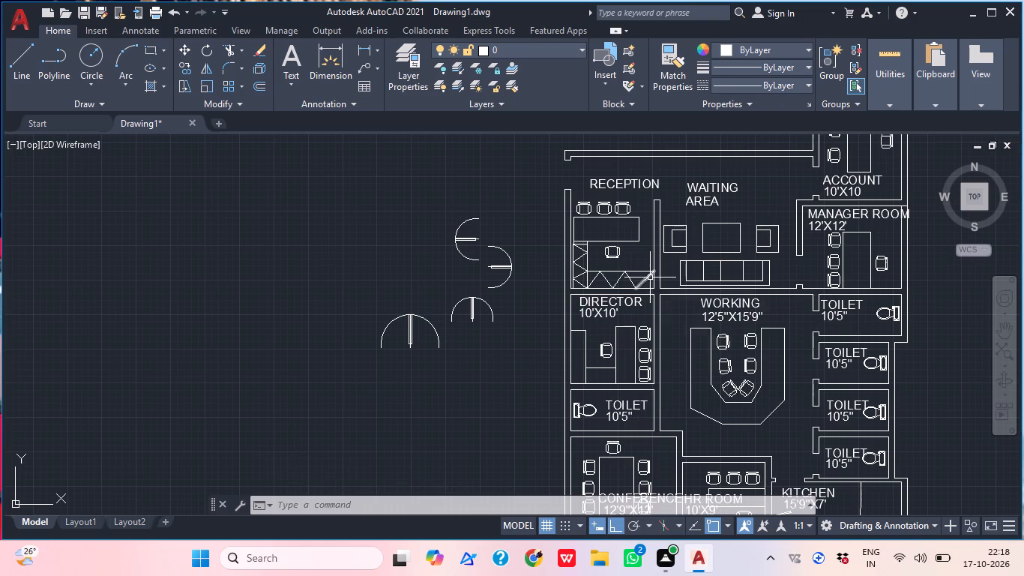
# Copy the east door of the 3'6" pair to the open space just west of the reception entrance, with Ortho off.
pyautogui.middleClick(573, 267)
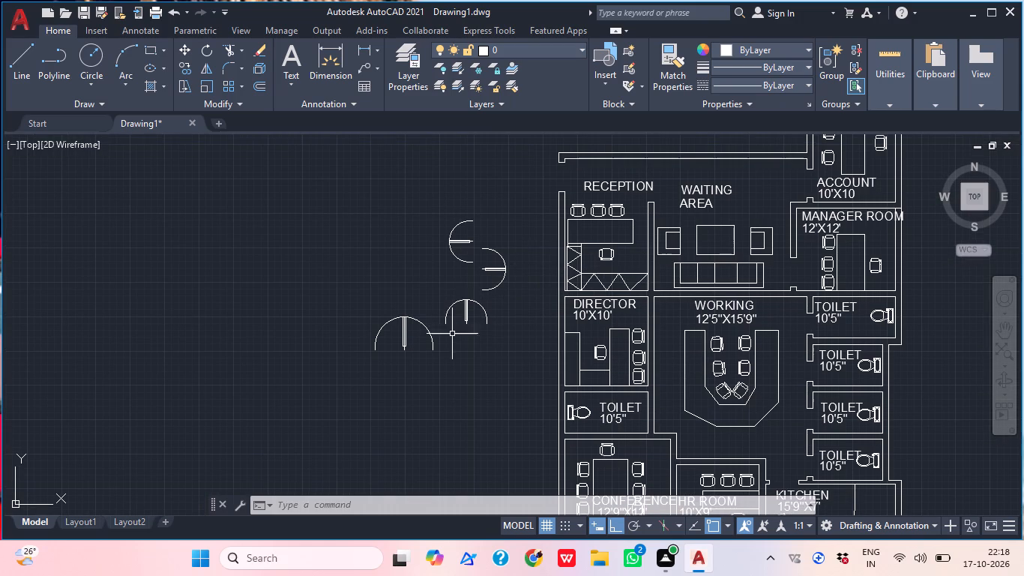
pyautogui.click(424, 342)
pyautogui.click(420, 319)
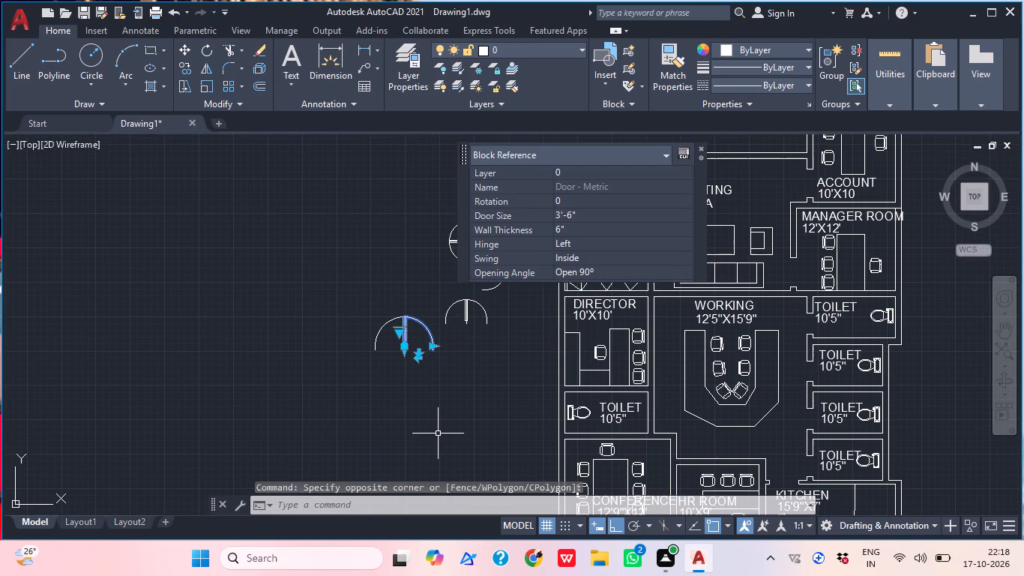
pyautogui.press('c')
pyautogui.write('OP')
pyautogui.press('space')
pyautogui.scroll(1, 404, 340)
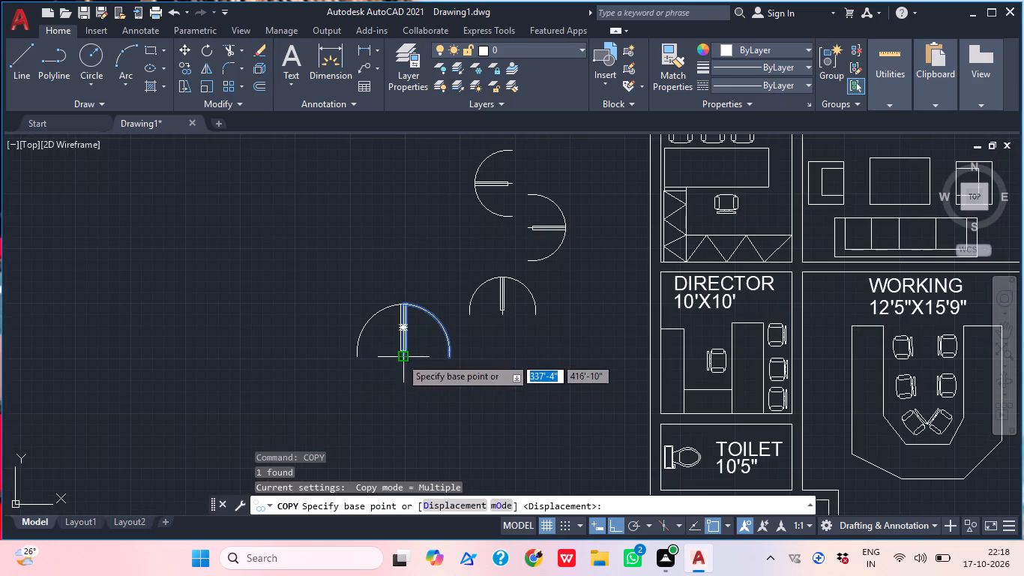
pyautogui.click(400, 357)
pyautogui.moveTo(626, 223); pyautogui.dragTo(578, 379, button='middle')
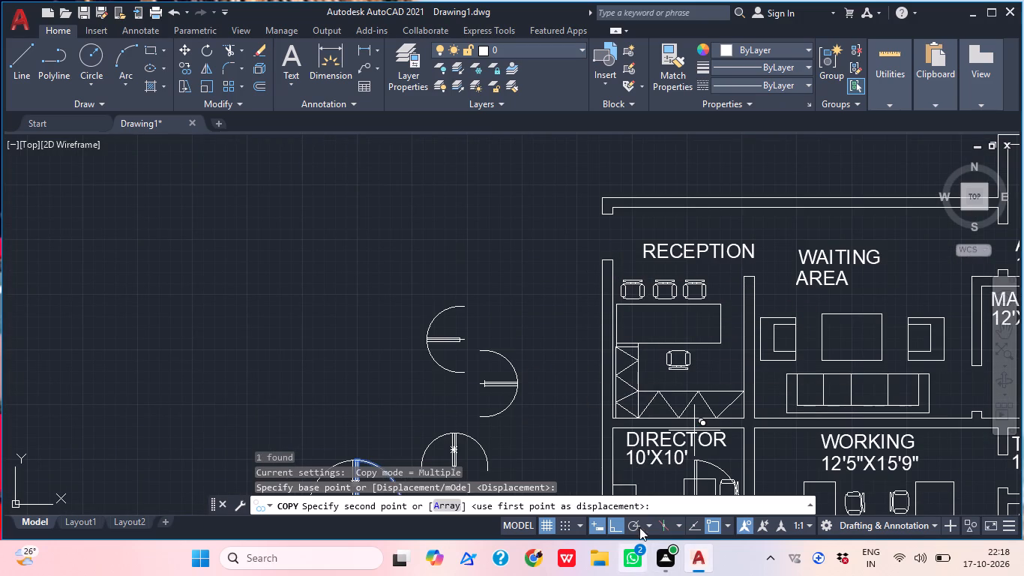
pyautogui.click(618, 522)
pyautogui.scroll(1, 574, 238)
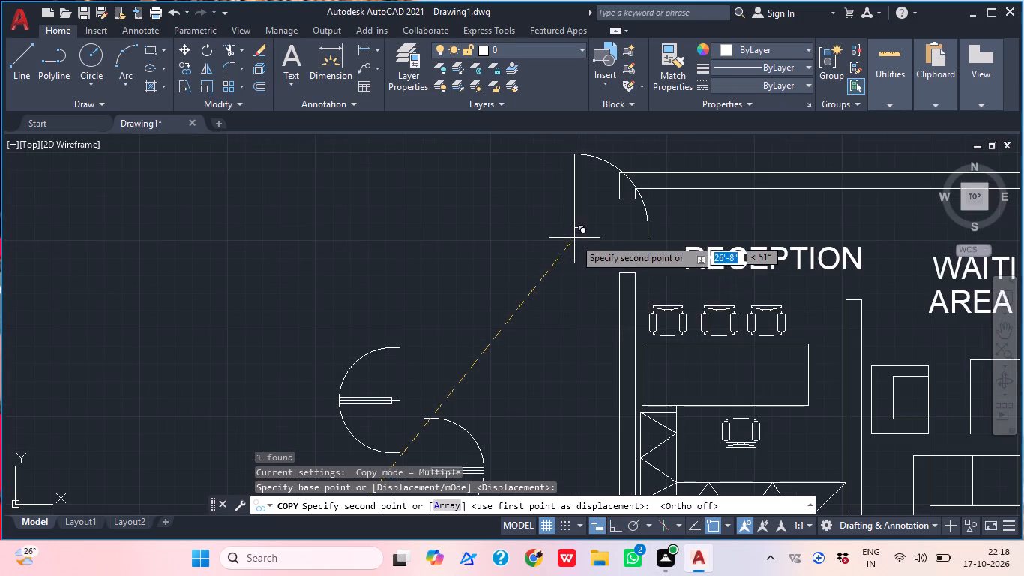
pyautogui.click(511, 284)
pyautogui.press('Escape')
# With Ortho on, rotate the copied 3'6" door by 270° so its leaf points east and its arc swings below.
pyautogui.click(545, 281)
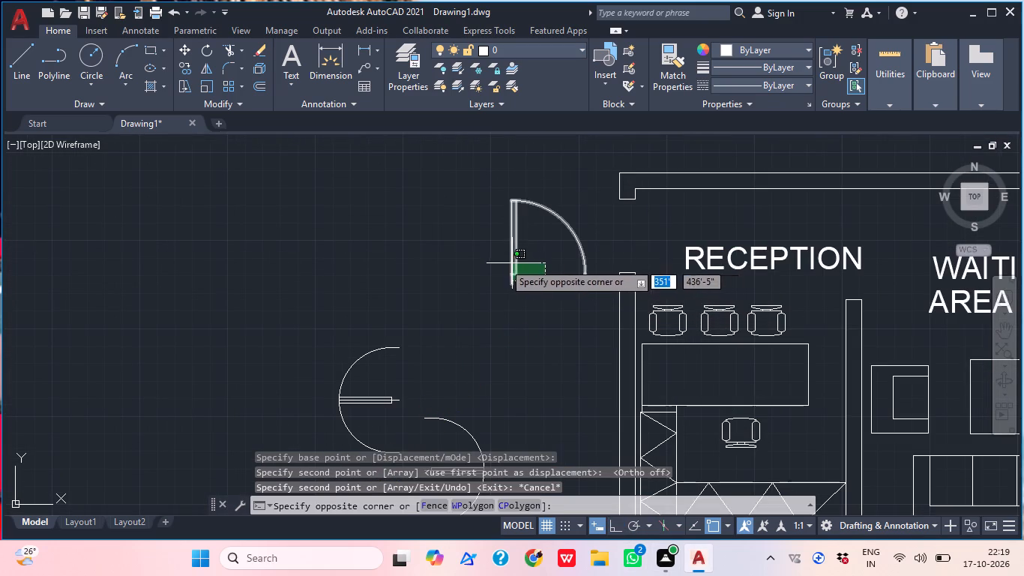
pyautogui.click(503, 262)
pyautogui.write('RO')
pyautogui.press('space')
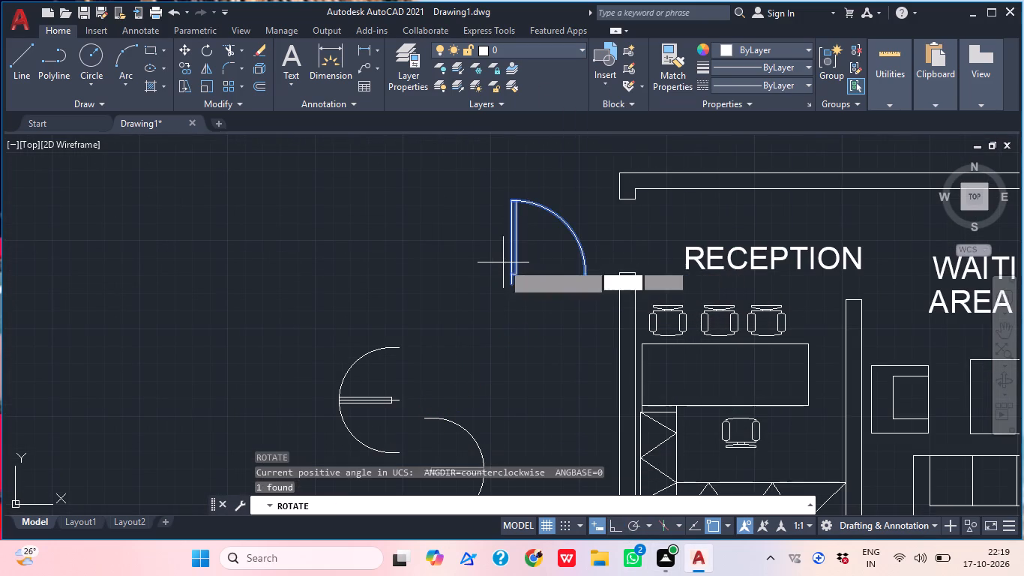
pyautogui.click(502, 289)
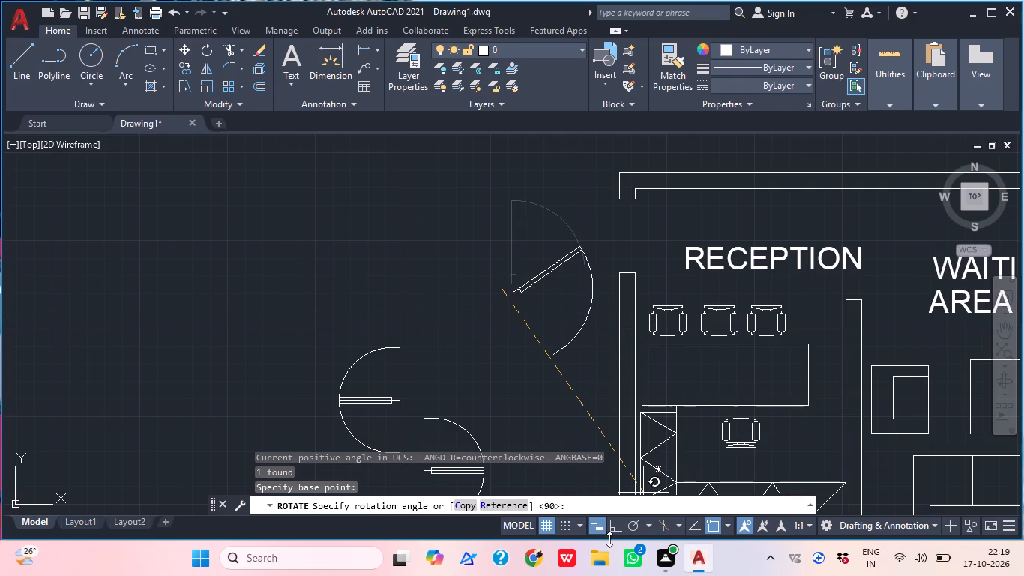
pyautogui.click(614, 524)
pyautogui.click(509, 366)
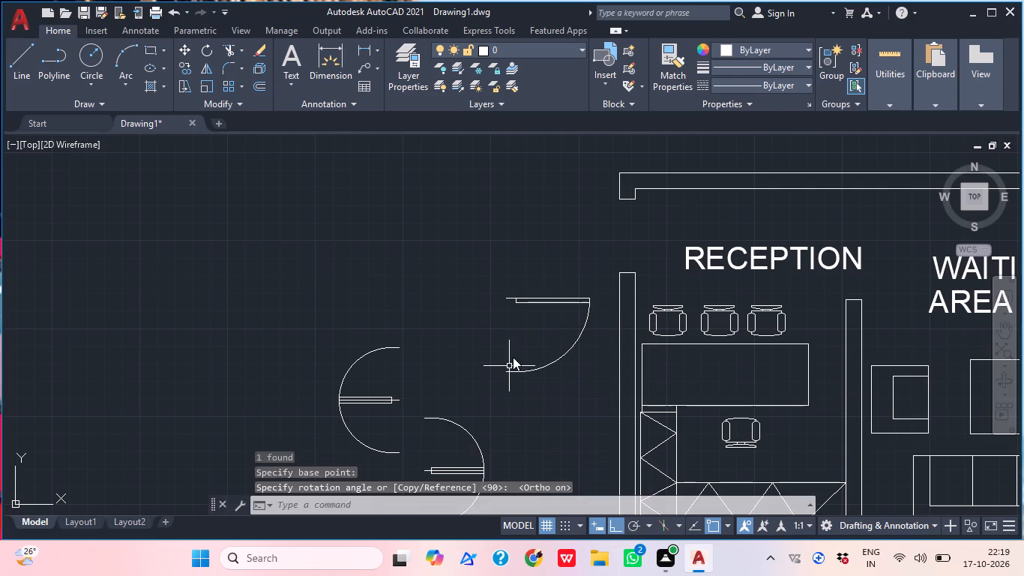
# Move the rotated 3'6" door by its hinge-side endpoint onto the outer corner of the reception entrance's north jamb.
pyautogui.click(550, 307)
pyautogui.click(540, 293)
pyautogui.write('M')
pyautogui.press('space')
pyautogui.scroll(2, 527, 298)
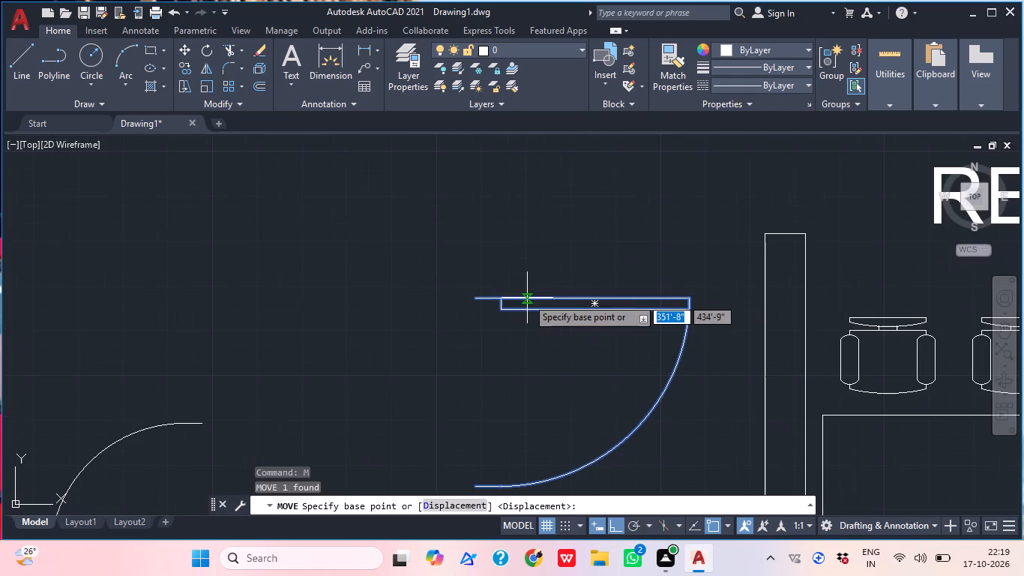
pyautogui.click(471, 299)
pyautogui.moveTo(600, 251); pyautogui.dragTo(520, 448, button='middle')
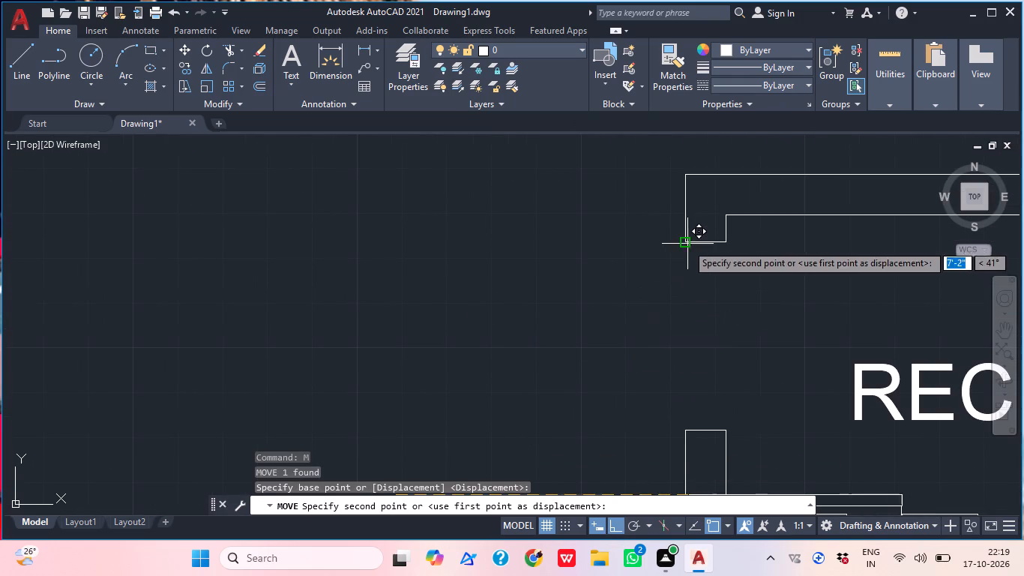
pyautogui.click(685, 241)
# Copy the reception entrance door by its hinge-side endpoint to the outer corner of the Account room opening's north jamb.
pyautogui.scroll(-2, 743, 232)
pyautogui.moveTo(773, 310); pyautogui.dragTo(574, 270, button='middle')
pyautogui.scroll(-1, 644, 269)
pyautogui.moveTo(696, 320); pyautogui.dragTo(543, 312, button='middle')
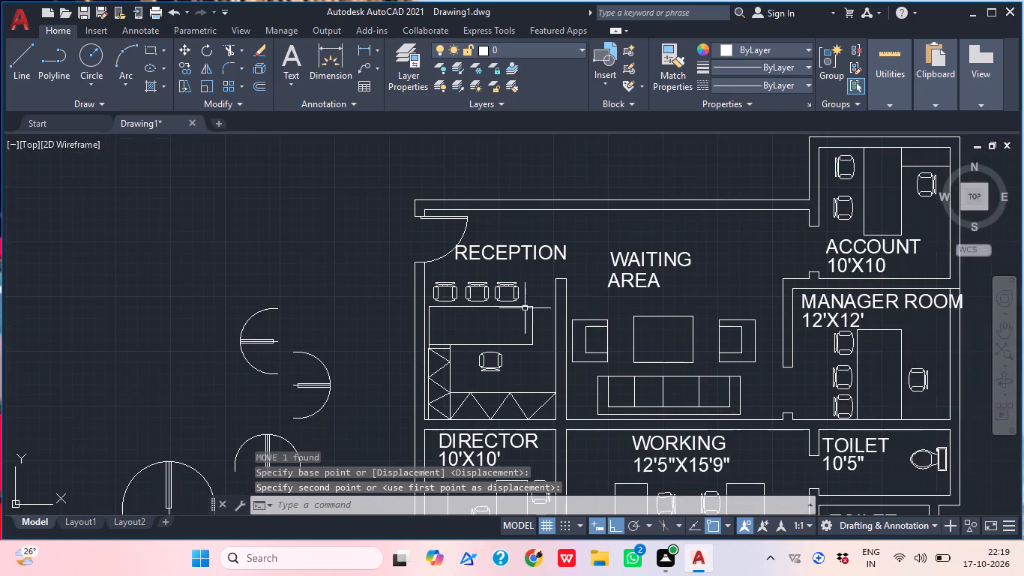
pyautogui.moveTo(724, 299); pyautogui.dragTo(565, 276, button='middle')
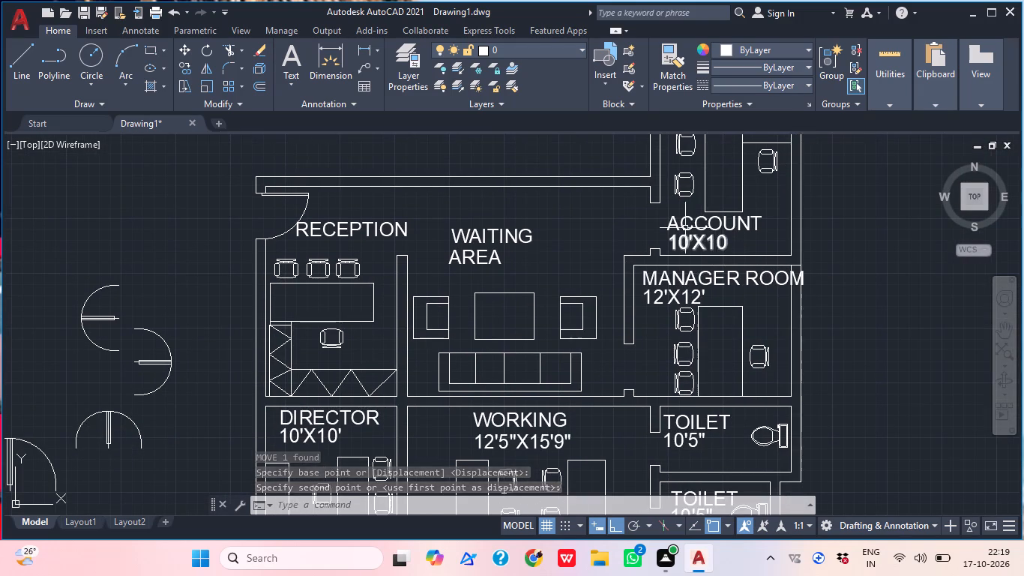
pyautogui.moveTo(666, 231); pyautogui.dragTo(792, 304, button='middle')
pyautogui.press('Escape')
pyautogui.click(434, 274)
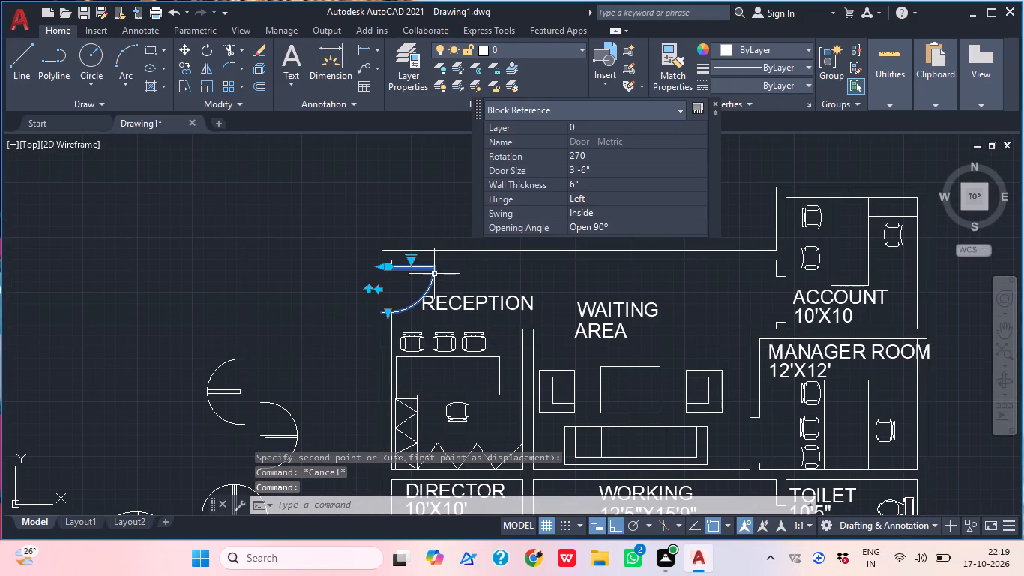
pyautogui.write('COP')
pyautogui.press('space')
pyautogui.scroll(2, 388, 247)
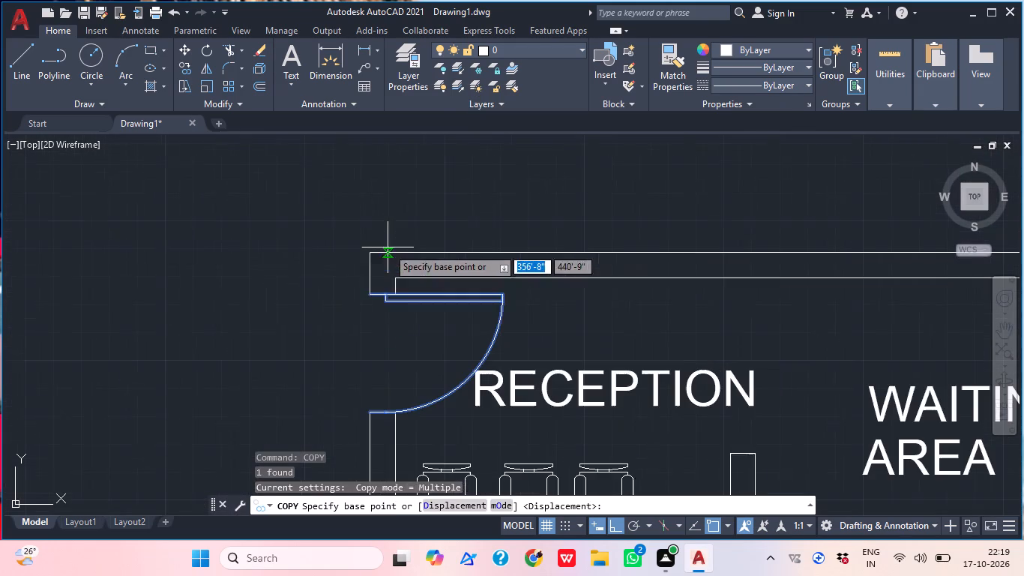
pyautogui.click(367, 298)
pyautogui.scroll(-3, 397, 274)
pyautogui.scroll(2, 615, 284)
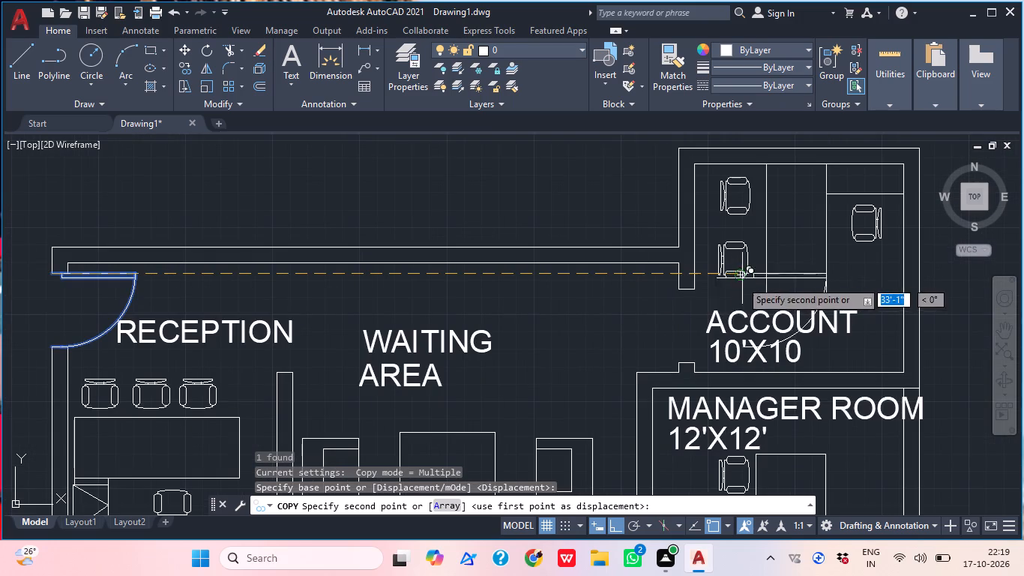
pyautogui.click(675, 285)
# Place another copy of the 3'6" door at the north jamb of the Manager Room opening.
pyautogui.scroll(-1, 676, 283)
pyautogui.moveTo(671, 346); pyautogui.dragTo(649, 214, button='middle')
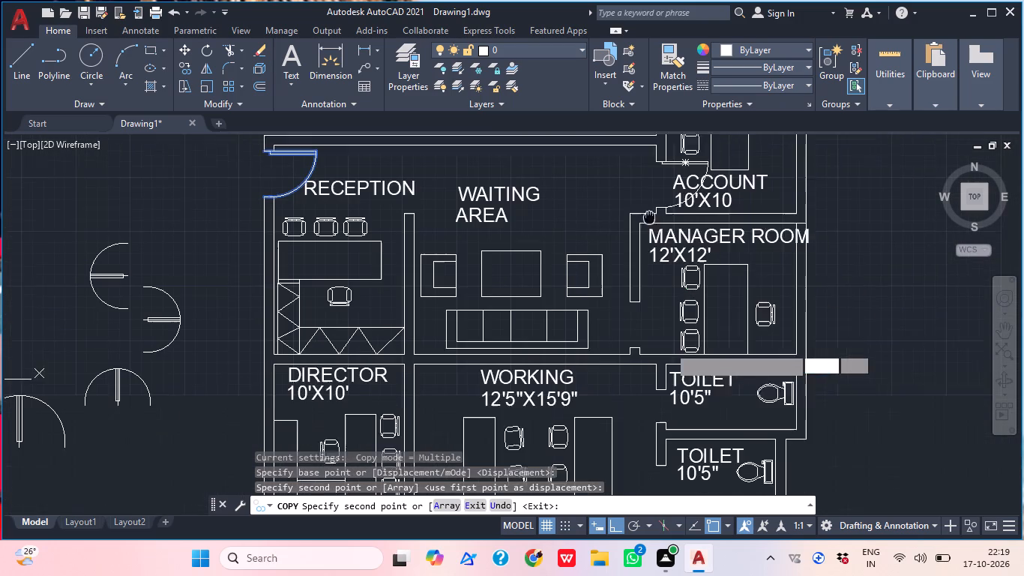
pyautogui.moveTo(649, 214); pyautogui.dragTo(649, 208, button='middle')
pyautogui.moveTo(630, 309); pyautogui.dragTo(615, 289, button='middle')
pyautogui.scroll(2, 626, 253)
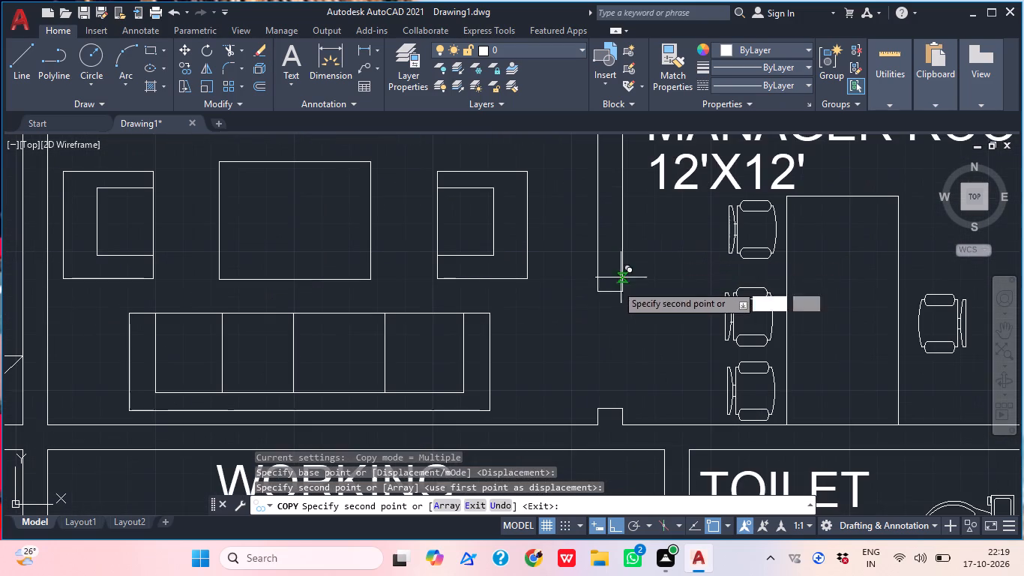
pyautogui.click(597, 294)
pyautogui.press('Escape')
# Mirror the Manager Room door about a horizontal line through its hinge-side endpoint, then delete the original door.
pyautogui.click(654, 310)
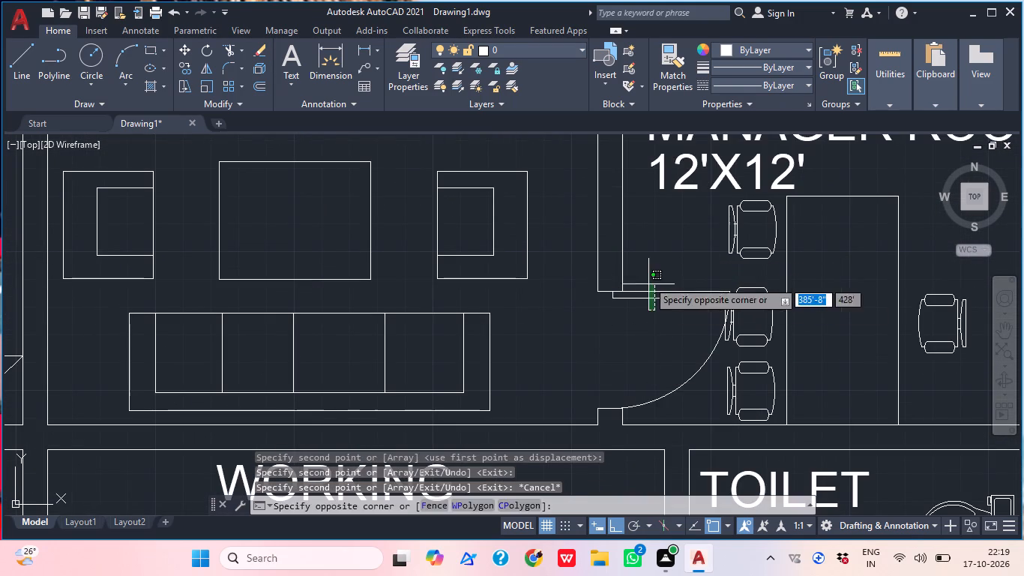
pyautogui.click(647, 279)
pyautogui.write('MI')
pyautogui.press('space')
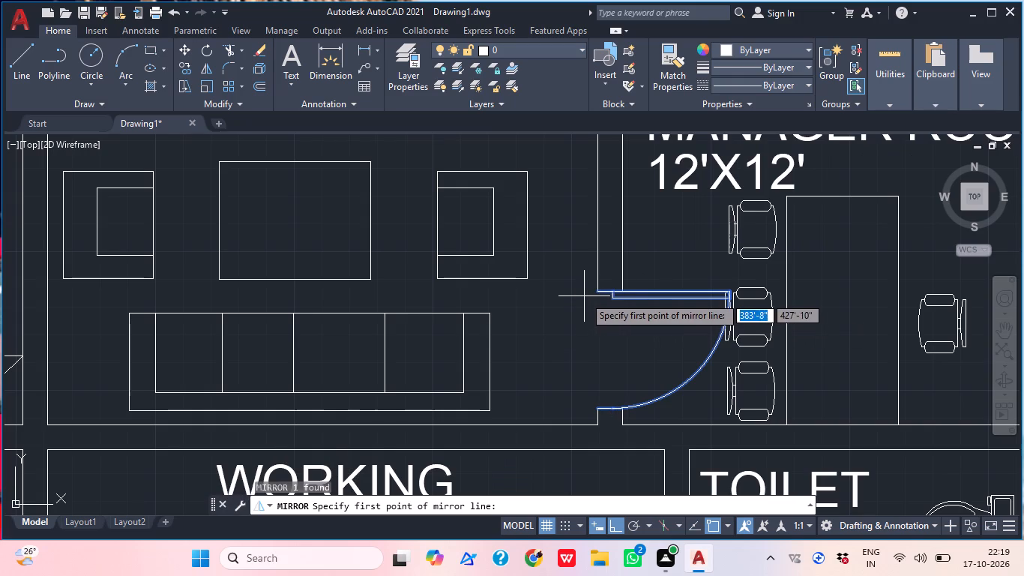
pyautogui.click(600, 290)
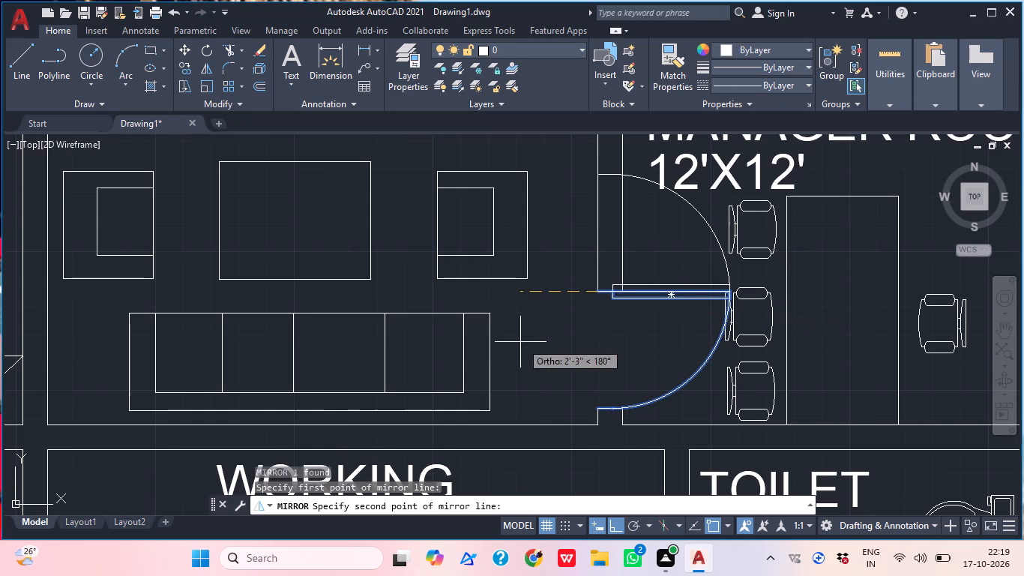
pyautogui.click(807, 271)
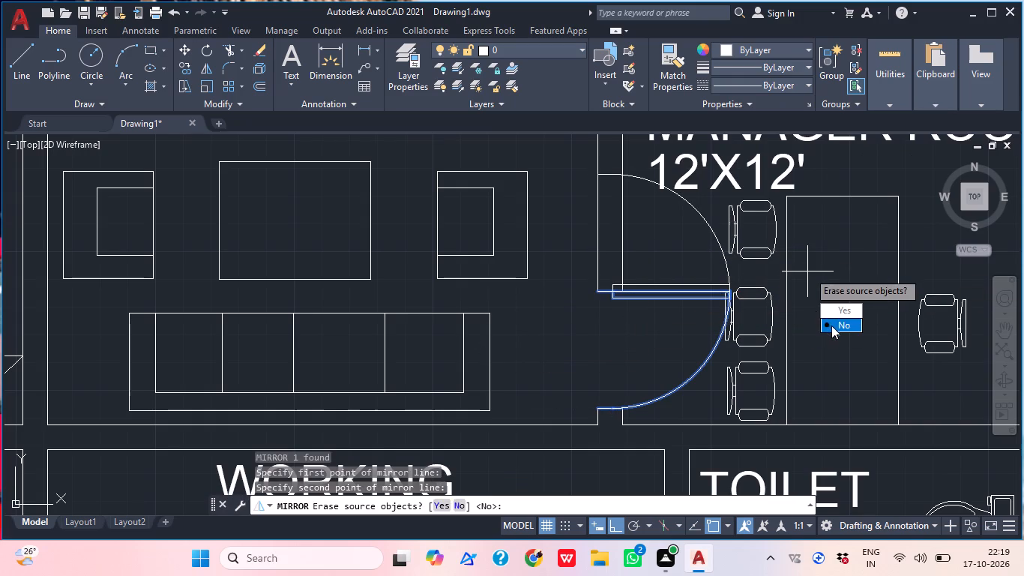
pyautogui.moveTo(832, 327); pyautogui.dragTo(808, 271)
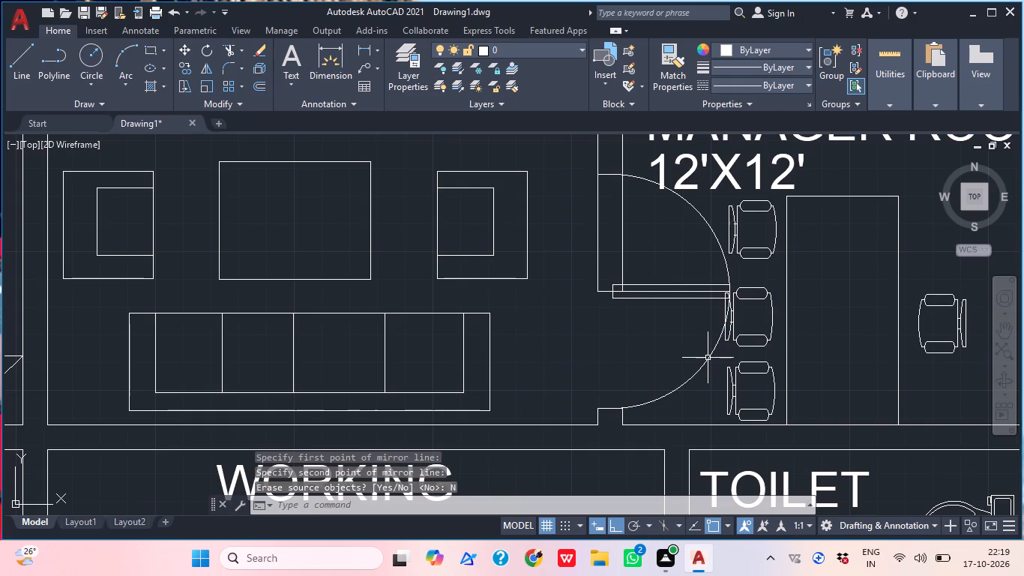
pyautogui.click(708, 359)
pyautogui.press('Delete')
# Move the mirrored Manager Room door straight south by its hinge-side endpoint onto the opening's south jamb.
pyautogui.click(678, 298)
pyautogui.click(663, 280)
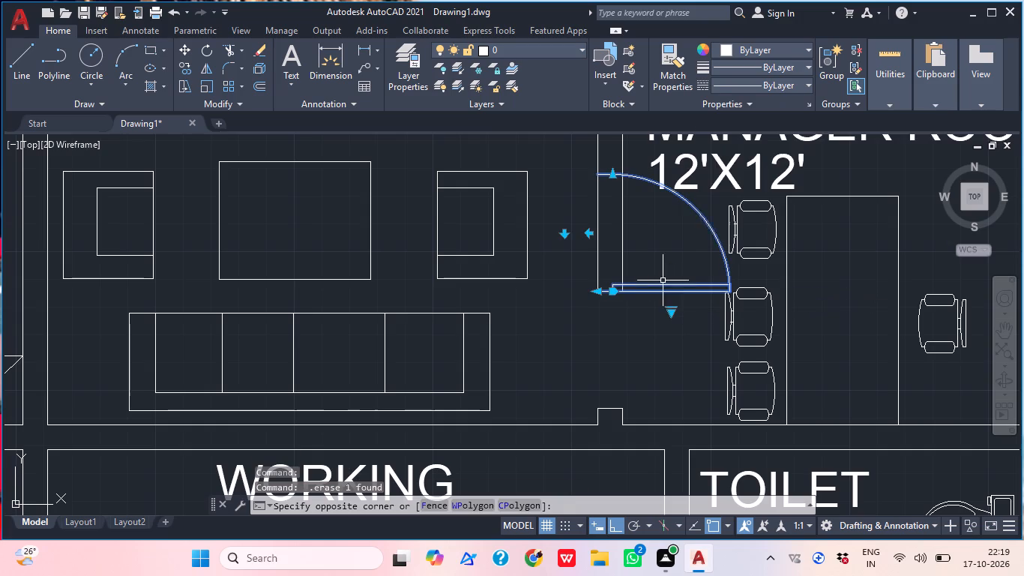
pyautogui.write('M')
pyautogui.press('space')
pyautogui.click(600, 289)
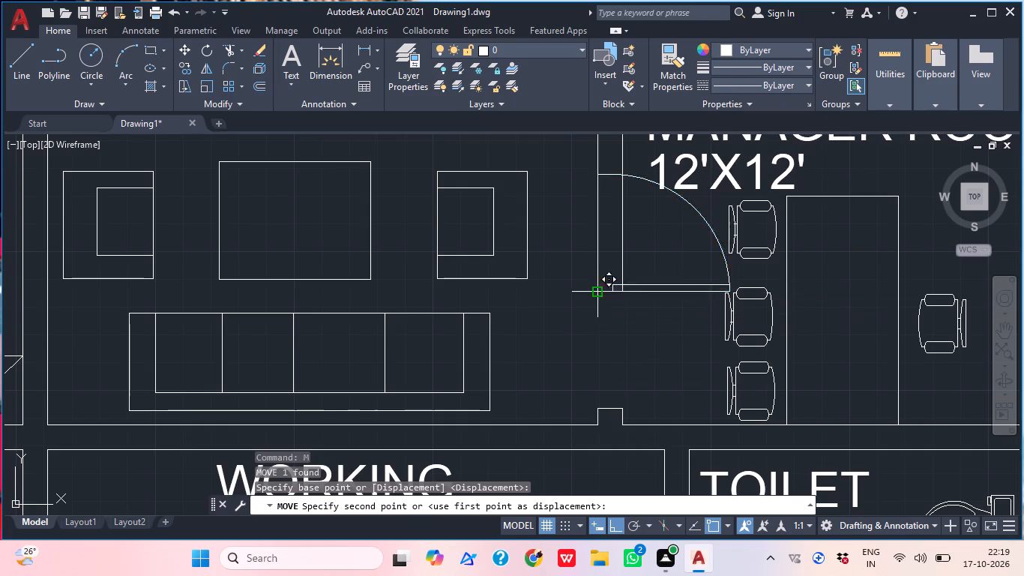
pyautogui.click(599, 404)
# Copy the upper door of the east-facing 2'6" pair to the south jamb of the northernmost east-side toilet opening.
pyautogui.scroll(-1, 623, 349)
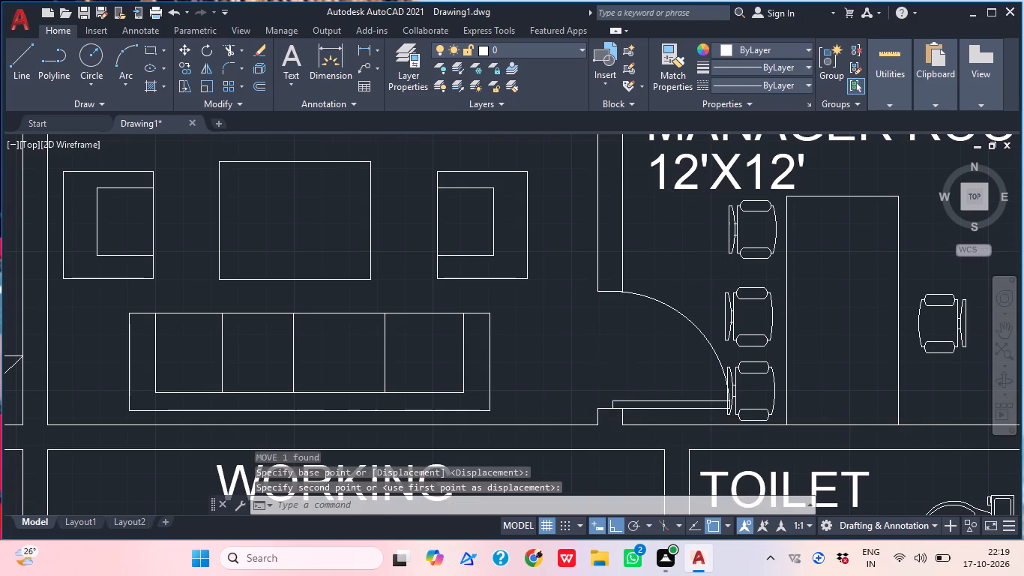
pyautogui.scroll(-1, 624, 349)
pyautogui.moveTo(642, 363); pyautogui.dragTo(564, 274, button='middle')
pyautogui.moveTo(588, 354); pyautogui.dragTo(667, 318, button='middle')
pyautogui.moveTo(454, 344); pyautogui.dragTo(578, 363, button='middle')
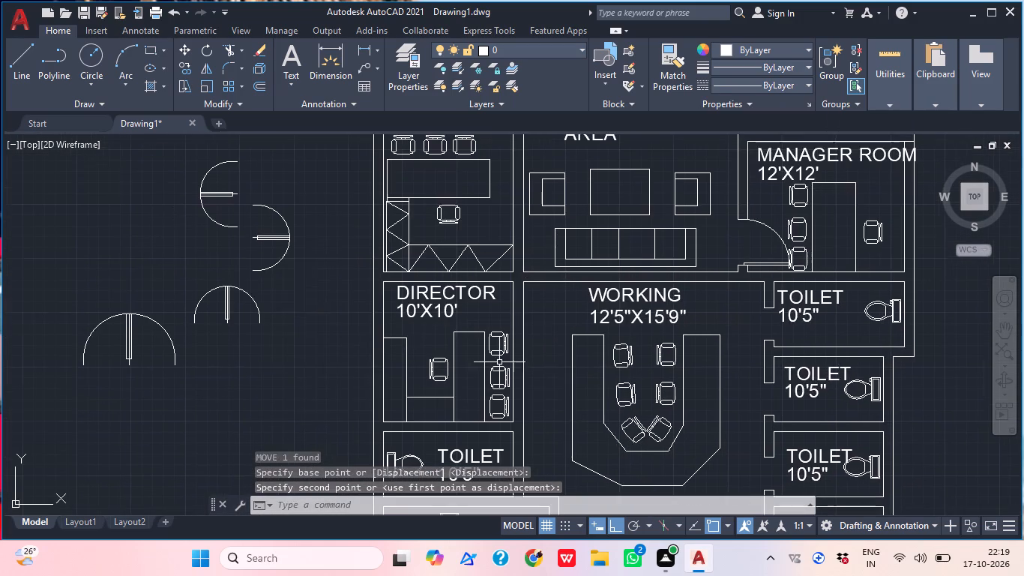
pyautogui.scroll(2, 283, 211)
pyautogui.click(283, 239)
pyautogui.click(285, 226)
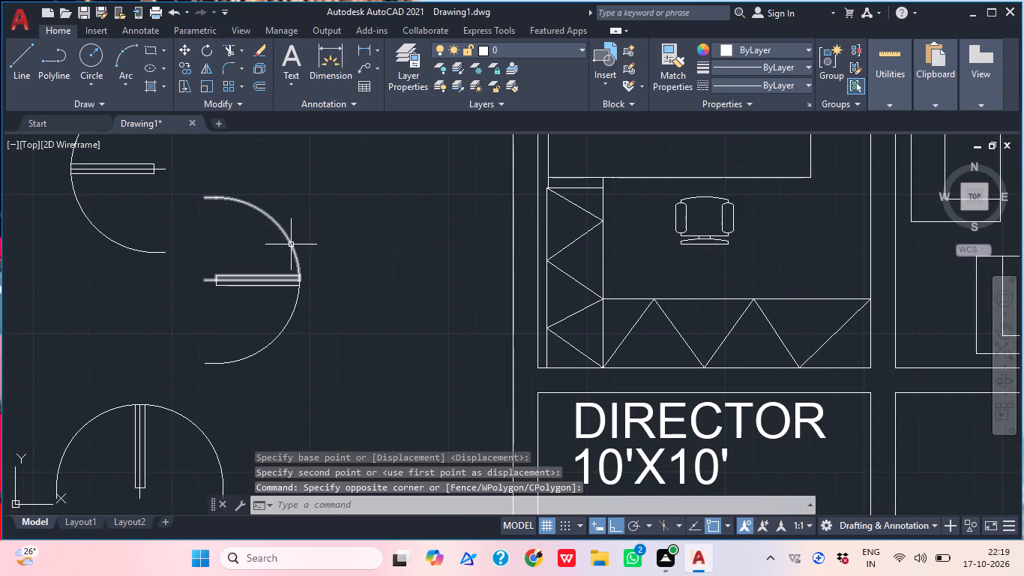
pyautogui.click(291, 244)
pyautogui.press('c')
pyautogui.write('OP')
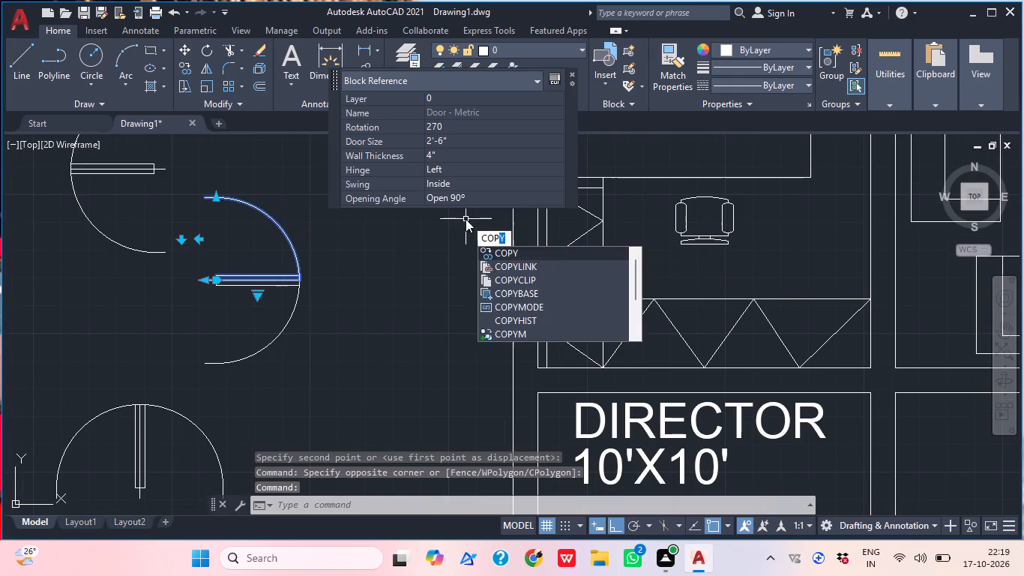
pyautogui.press('space')
pyautogui.click(205, 275)
pyautogui.scroll(-2, 276, 257)
pyautogui.moveTo(639, 282); pyautogui.dragTo(534, 263, button='middle')
pyautogui.scroll(2, 618, 322)
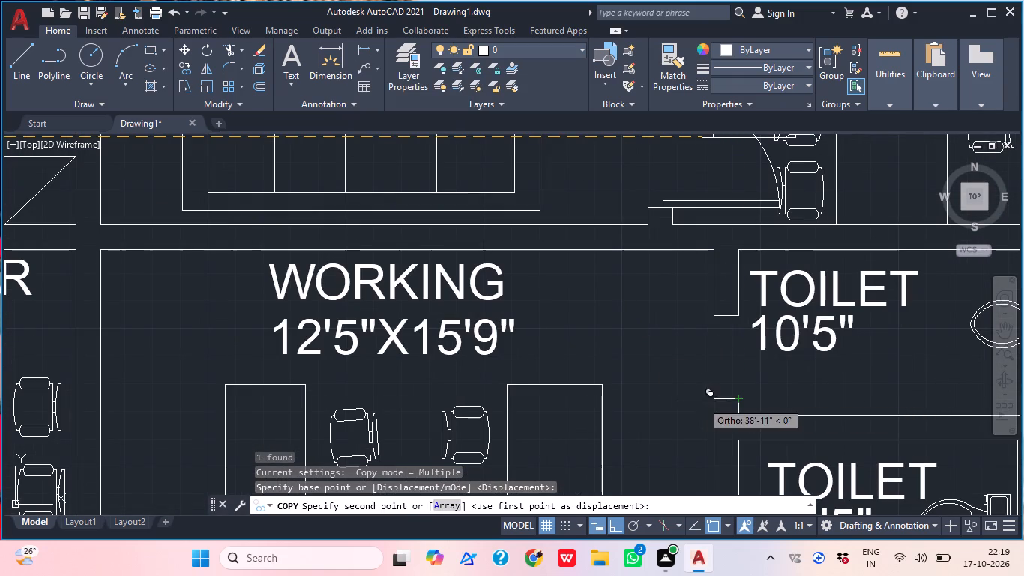
pyautogui.click(713, 401)
# Place copies of the same 2'6" door at the south jambs of the other three east-side toilet openings.
pyautogui.moveTo(768, 466); pyautogui.dragTo(663, 177, button='middle')
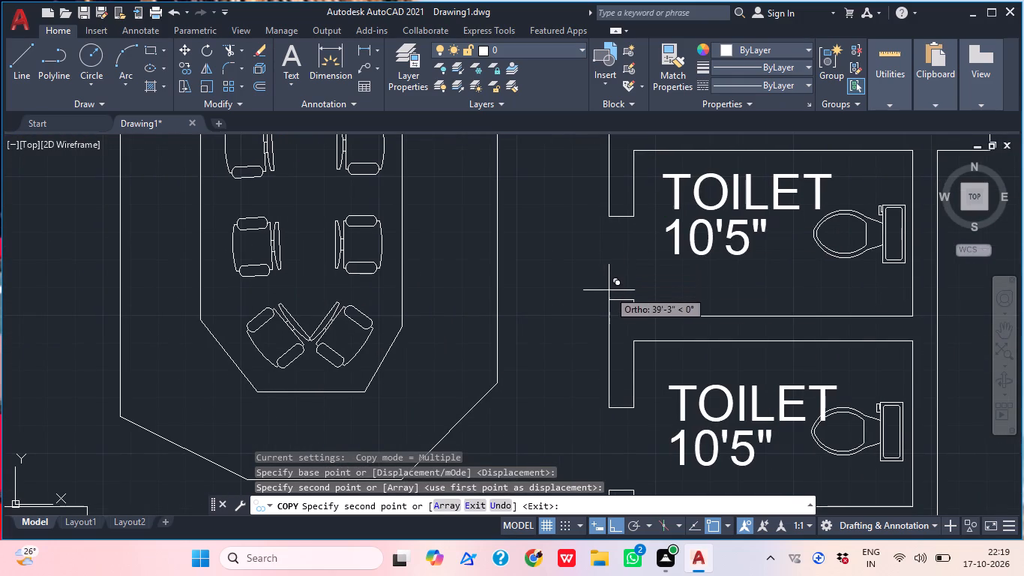
pyautogui.click(609, 293)
pyautogui.moveTo(635, 327); pyautogui.dragTo(630, 177, button='middle')
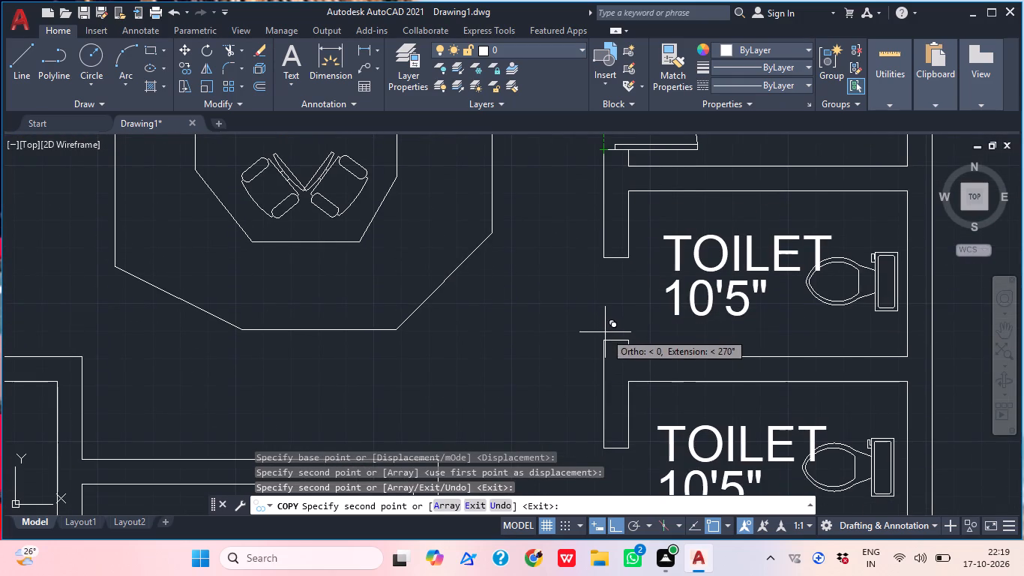
pyautogui.click(605, 339)
pyautogui.moveTo(653, 388); pyautogui.dragTo(665, 249, button='middle')
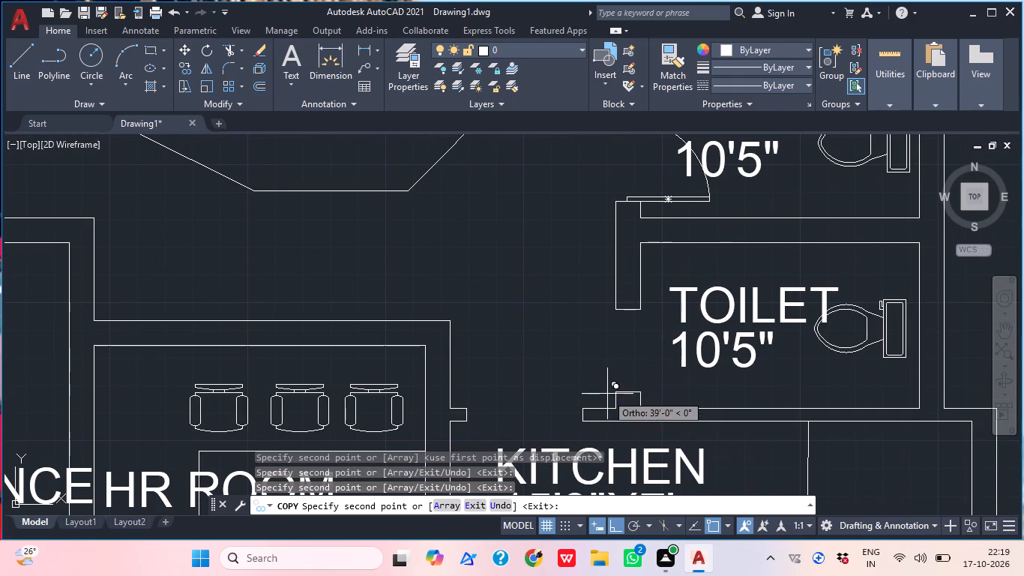
pyautogui.click(618, 386)
pyautogui.scroll(-2, 684, 311)
pyautogui.press('Escape')
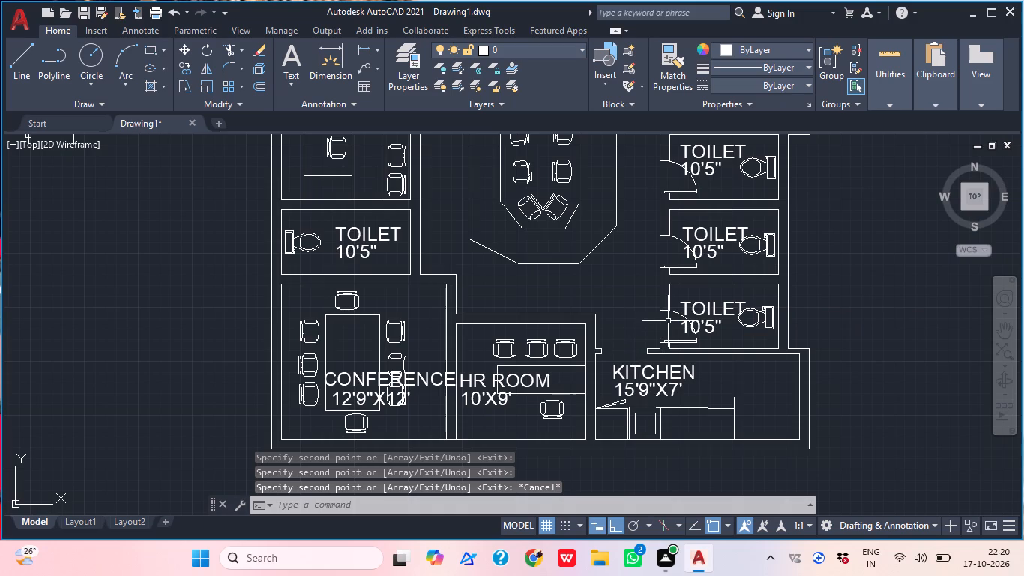
# Copy the west leaf of the larger spare door pair to the open space just north of the Kitchen opening.
pyautogui.scroll(-1, 674, 317)
pyautogui.moveTo(305, 238); pyautogui.dragTo(352, 292, button='middle')
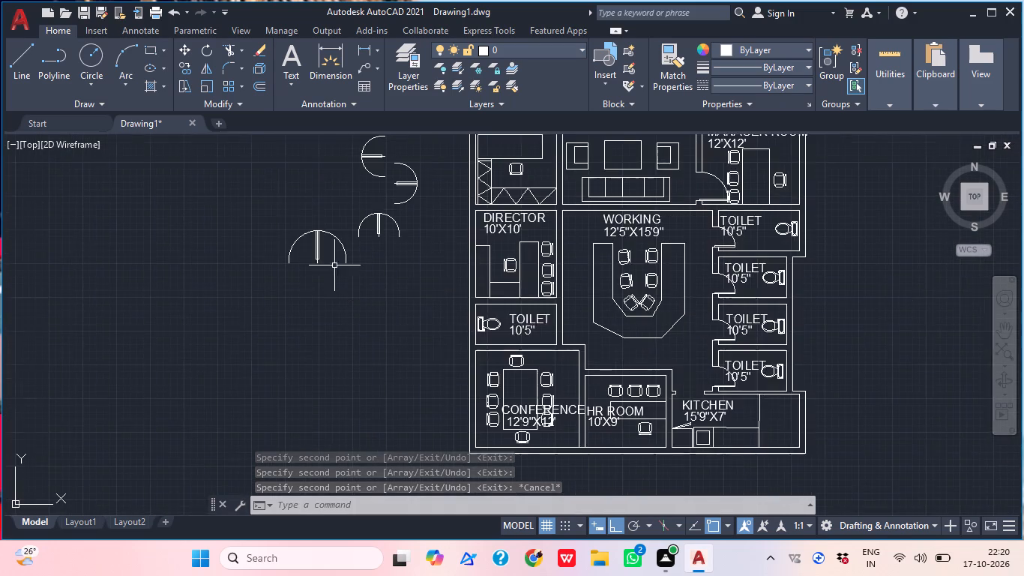
pyautogui.scroll(1, 298, 226)
pyautogui.click(307, 267)
pyautogui.click(275, 237)
pyautogui.write('COP')
pyautogui.press('space')
pyautogui.click(275, 259)
pyautogui.scroll(-1, 493, 334)
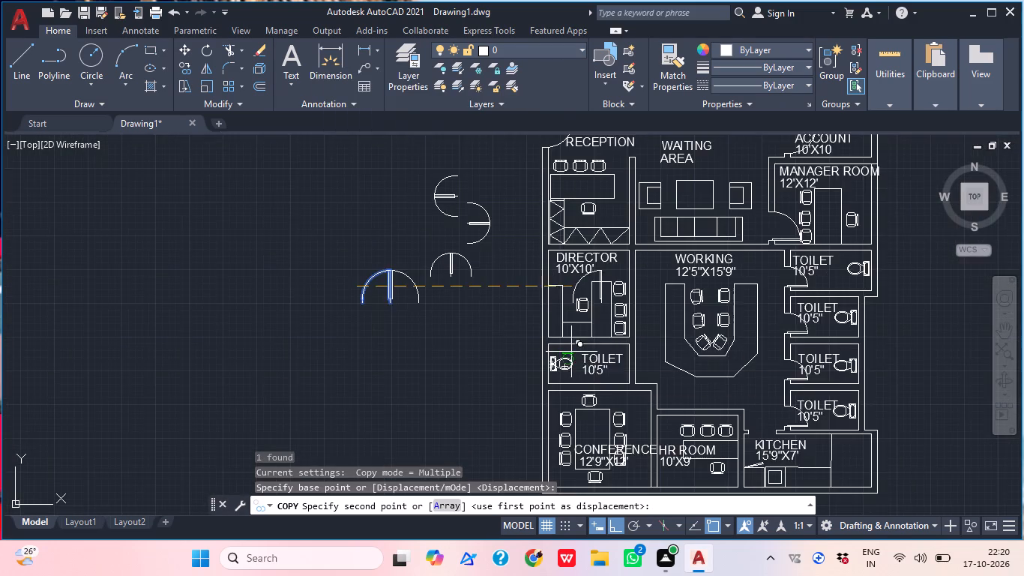
pyautogui.moveTo(624, 362); pyautogui.dragTo(585, 244, button='middle')
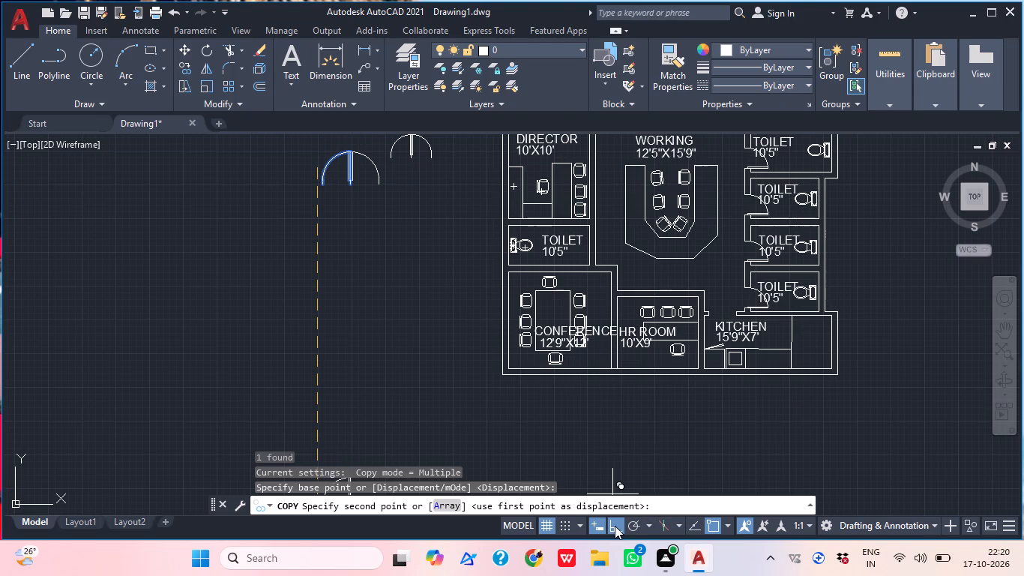
pyautogui.click(615, 526)
pyautogui.scroll(2, 707, 256)
pyautogui.click(678, 301)
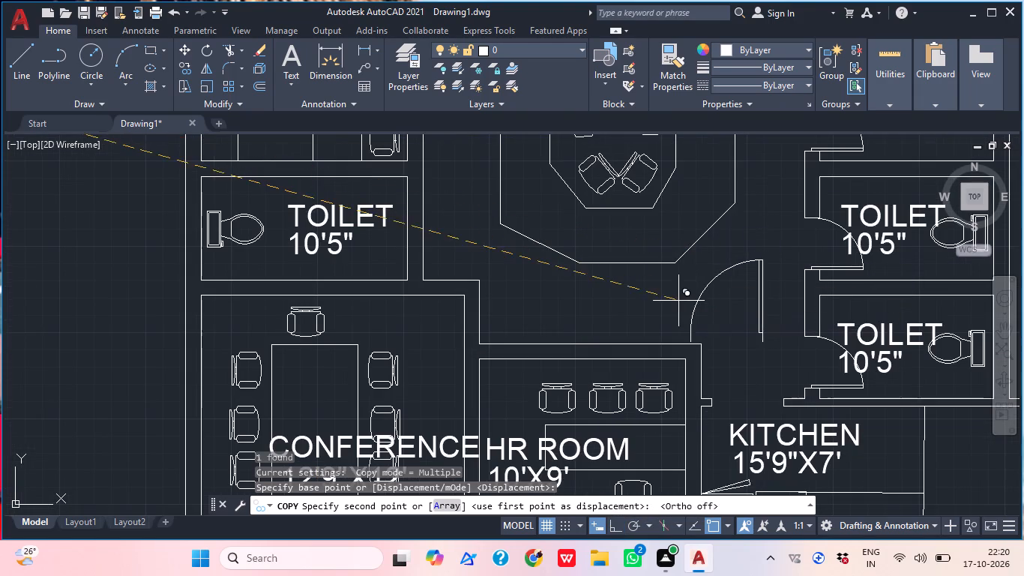
pyautogui.press('Escape')
# Rotate the copied door 180° about its hinge-side endpoint, using Ortho so it swings toward the Kitchen.
pyautogui.click(705, 304)
pyautogui.click(687, 286)
pyautogui.write('RO')
pyautogui.press('space')
pyautogui.click(767, 345)
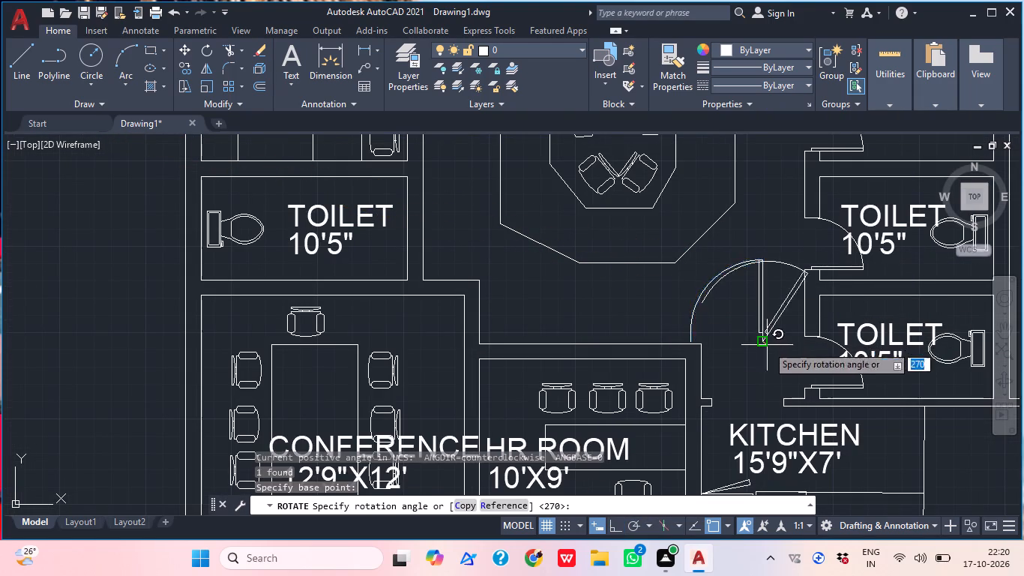
pyautogui.click(621, 523)
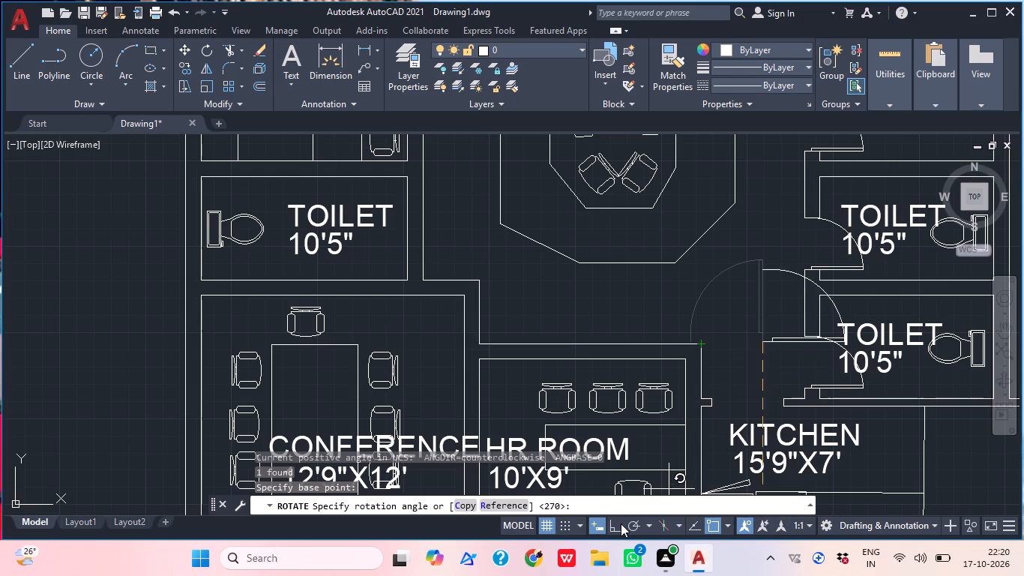
pyautogui.moveTo(734, 339); pyautogui.dragTo(713, 276, button='middle')
pyautogui.click(711, 276)
# Move the rotated 3'-6" door by its hinge-side endpoint onto the outer corner of the Kitchen opening's west jamb.
pyautogui.moveTo(783, 301); pyautogui.dragTo(774, 302)
pyautogui.click(733, 298)
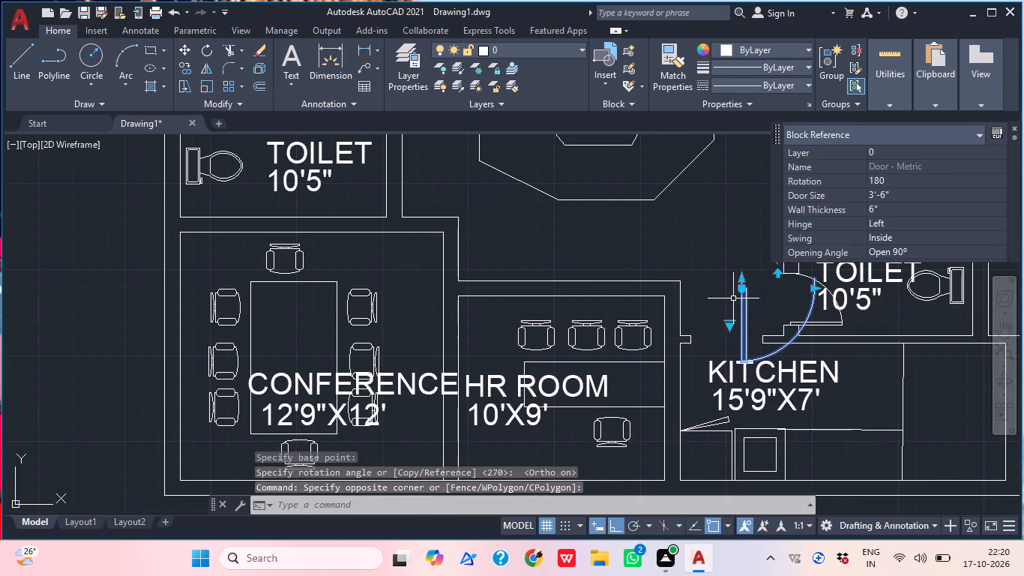
pyautogui.press('m')
pyautogui.press('space')
pyautogui.scroll(2, 729, 265)
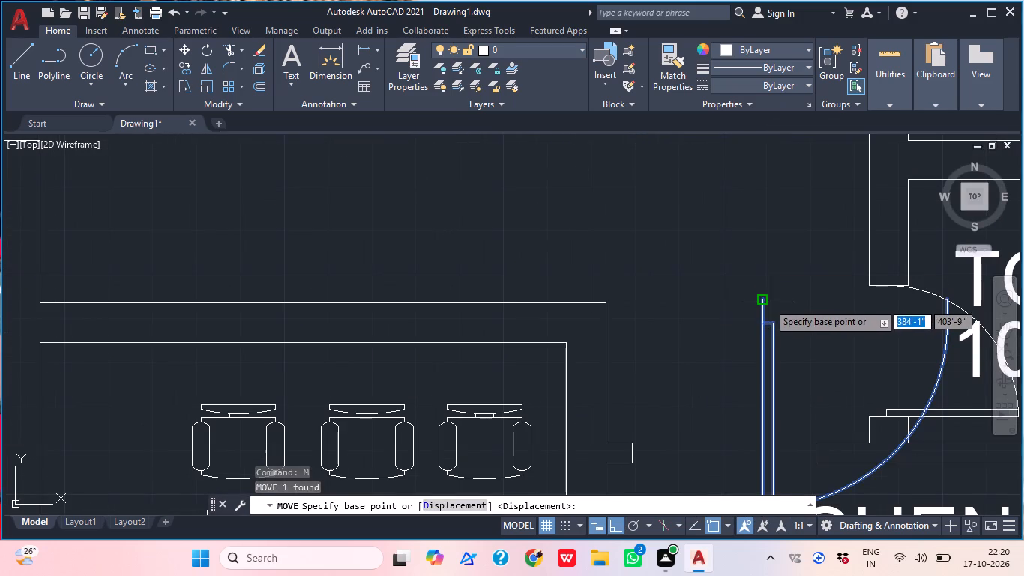
pyautogui.click(768, 302)
pyautogui.moveTo(653, 393); pyautogui.dragTo(693, 262, button='middle')
pyautogui.scroll(1, 678, 321)
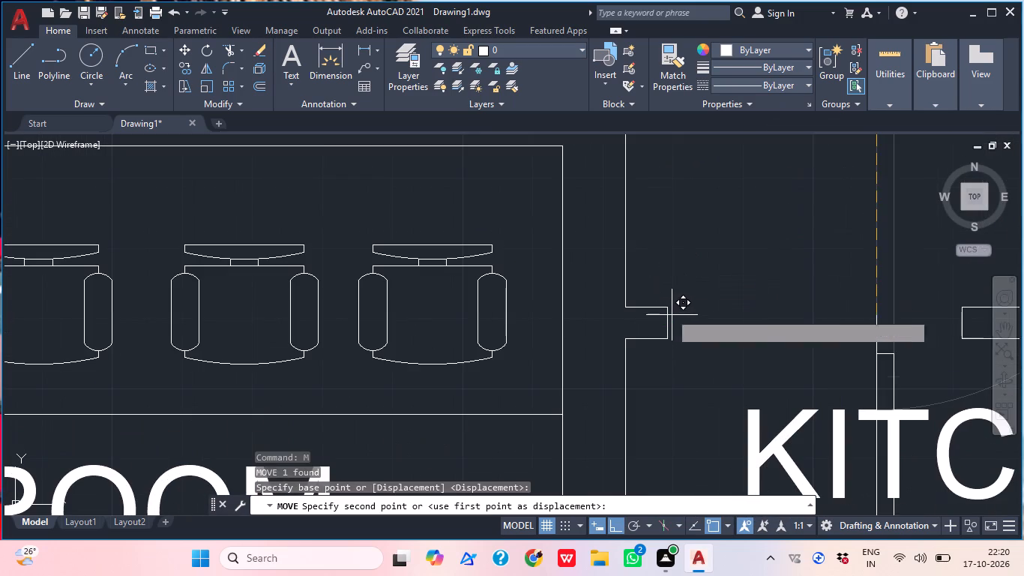
pyautogui.click(670, 307)
pyautogui.scroll(-2, 680, 290)
pyautogui.moveTo(715, 297); pyautogui.dragTo(777, 299, button='middle')
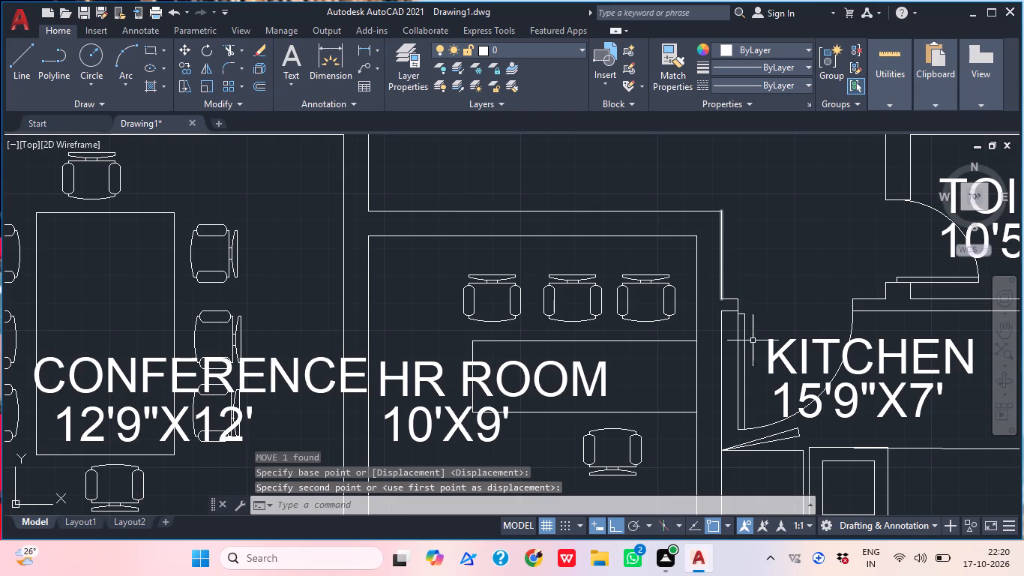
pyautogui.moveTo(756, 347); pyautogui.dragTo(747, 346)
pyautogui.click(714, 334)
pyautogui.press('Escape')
# Copy the Kitchen door by its hinge-side endpoint to the northwest corner area of the HR Room.
pyautogui.scroll(1, 727, 331)
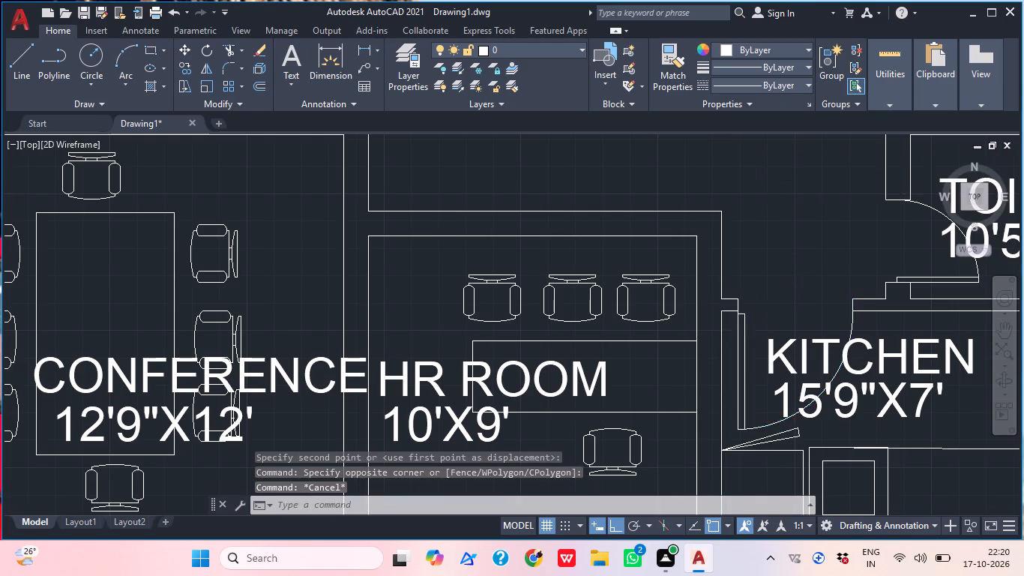
pyautogui.click(768, 333)
pyautogui.click(735, 325)
pyautogui.press('c')
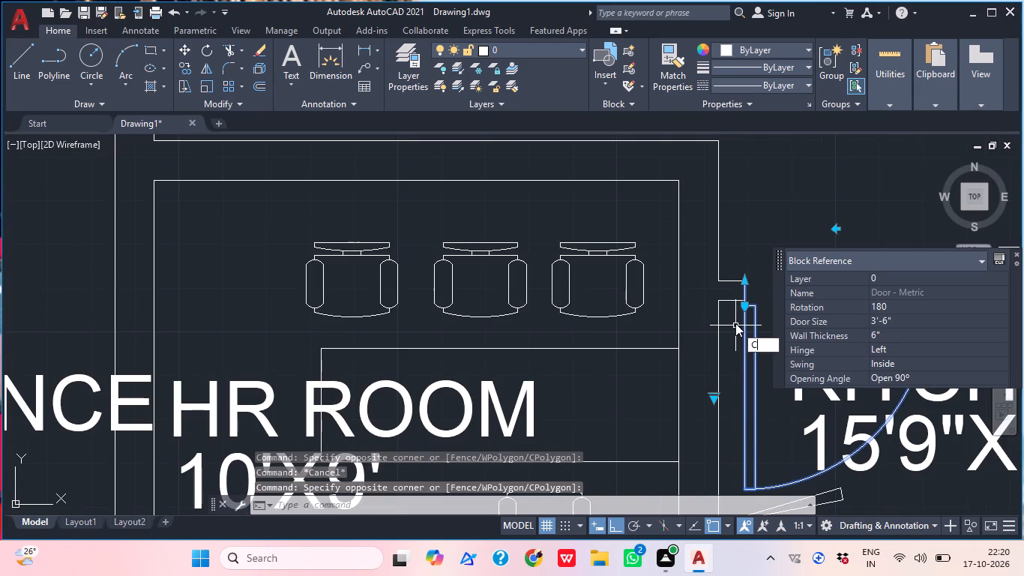
pyautogui.write('OPM')
pyautogui.press('space')
pyautogui.click(749, 280)
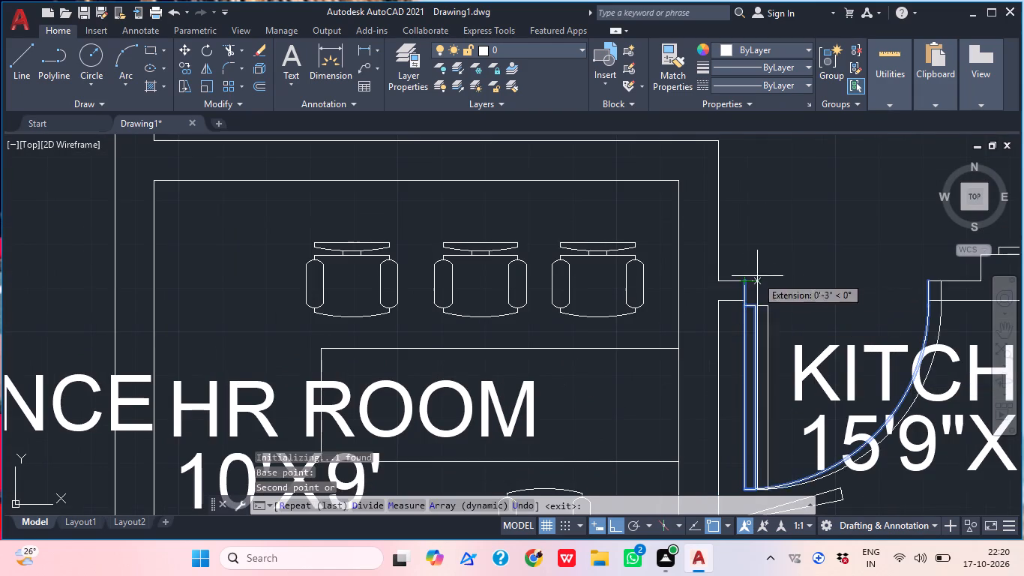
pyautogui.scroll(-1, 837, 276)
pyautogui.moveTo(585, 255); pyautogui.dragTo(697, 346, button='middle')
pyautogui.scroll(-2, 694, 256)
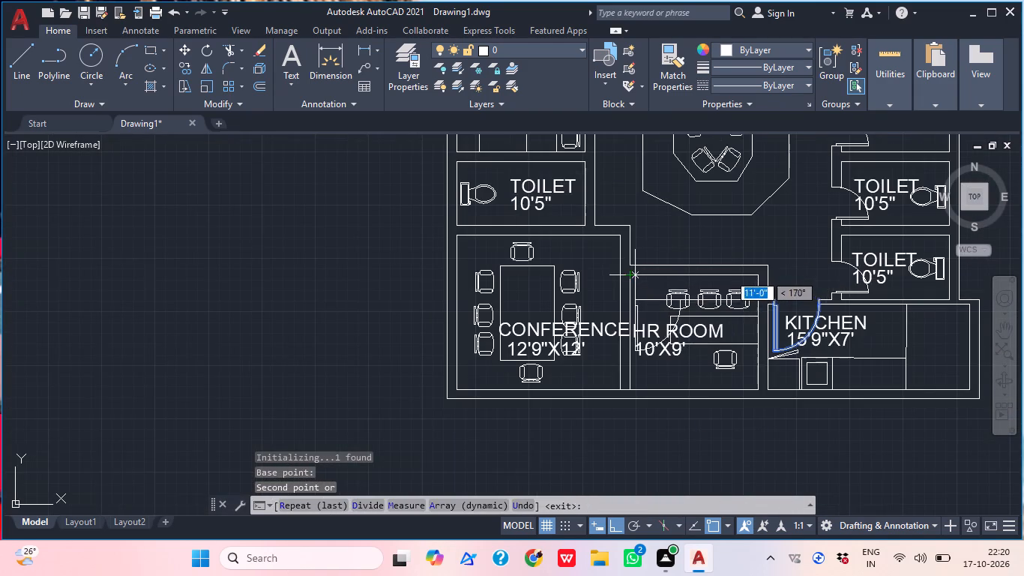
pyautogui.scroll(2, 630, 257)
pyautogui.click(645, 277)
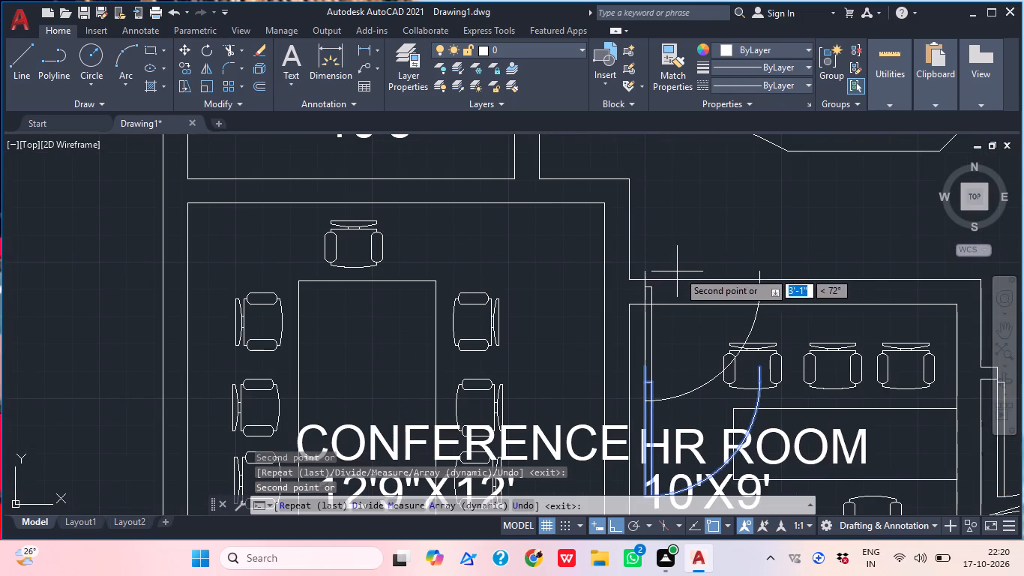
pyautogui.press('Escape')
# Move the HR Room door straight north so its hinge-side endpoint sits on the north wall's outer line.
pyautogui.moveTo(665, 376); pyautogui.dragTo(665, 385)
pyautogui.click(636, 387)
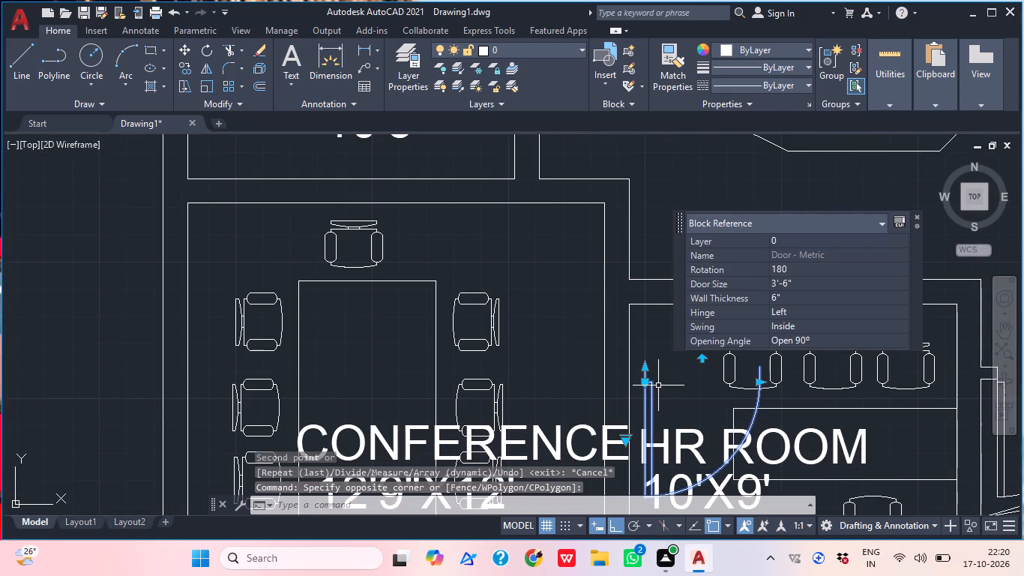
pyautogui.write('M')
pyautogui.press('space')
pyautogui.click(644, 370)
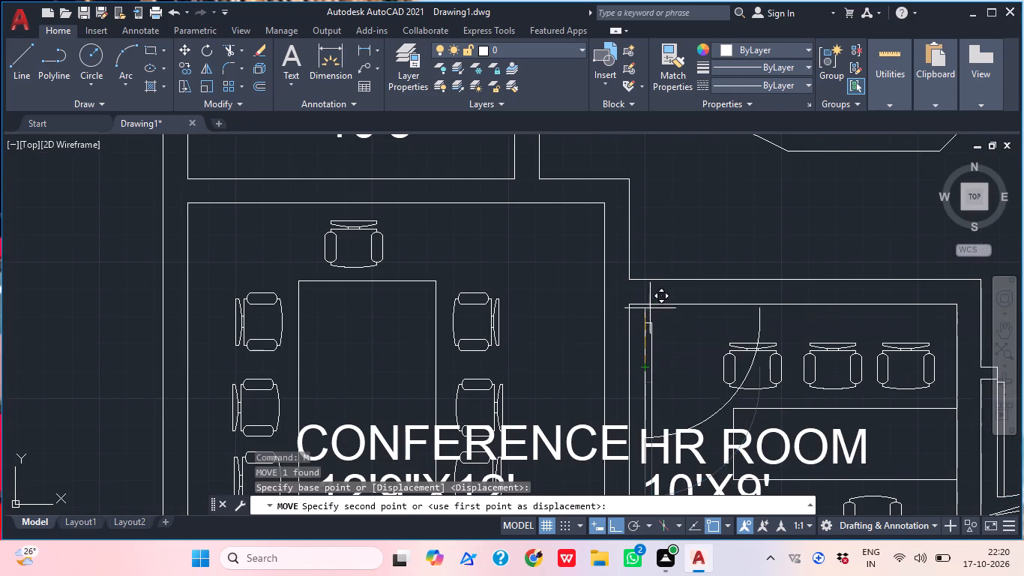
pyautogui.click(644, 276)
# Trim both lines of the HR Room's north wall across the door width to open the doorway.
pyautogui.middleClick(682, 334)
pyautogui.write('TR')
pyautogui.press('space')
pyautogui.click(675, 323)
pyautogui.click(677, 260)
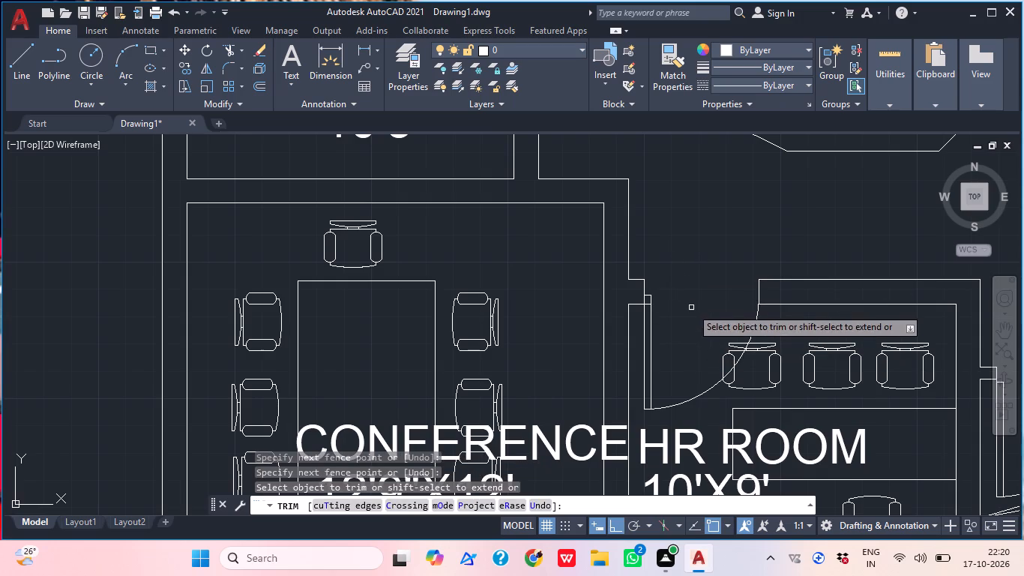
pyautogui.press('Escape')
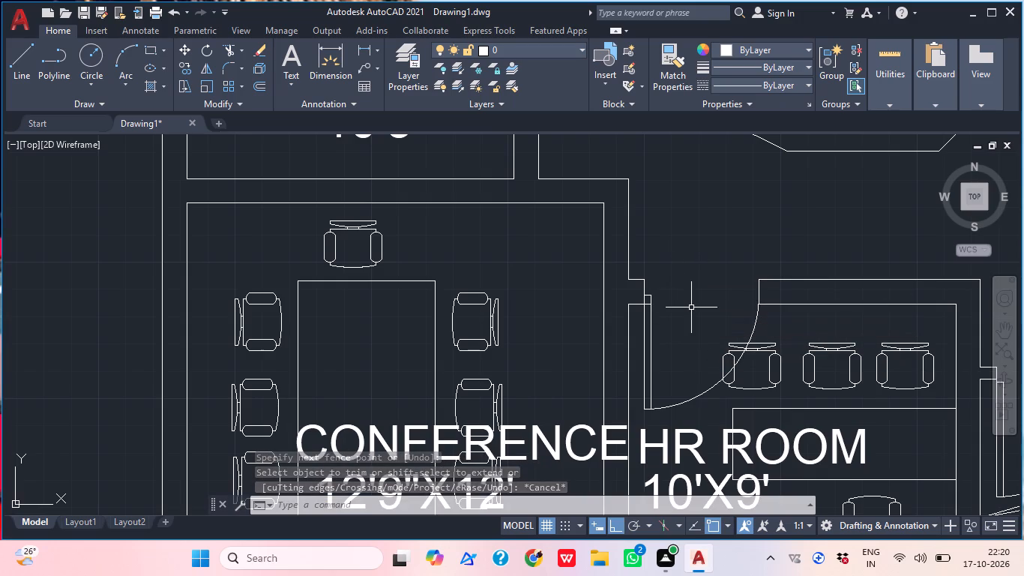
# Draw a jamb line across the wall between Director and Working, tracked 6" south of the Director room's northeast corner.
pyautogui.scroll(-2, 738, 274)
pyautogui.moveTo(736, 274); pyautogui.dragTo(668, 322, button='middle')
pyautogui.moveTo(601, 316); pyautogui.dragTo(600, 331, button='middle')
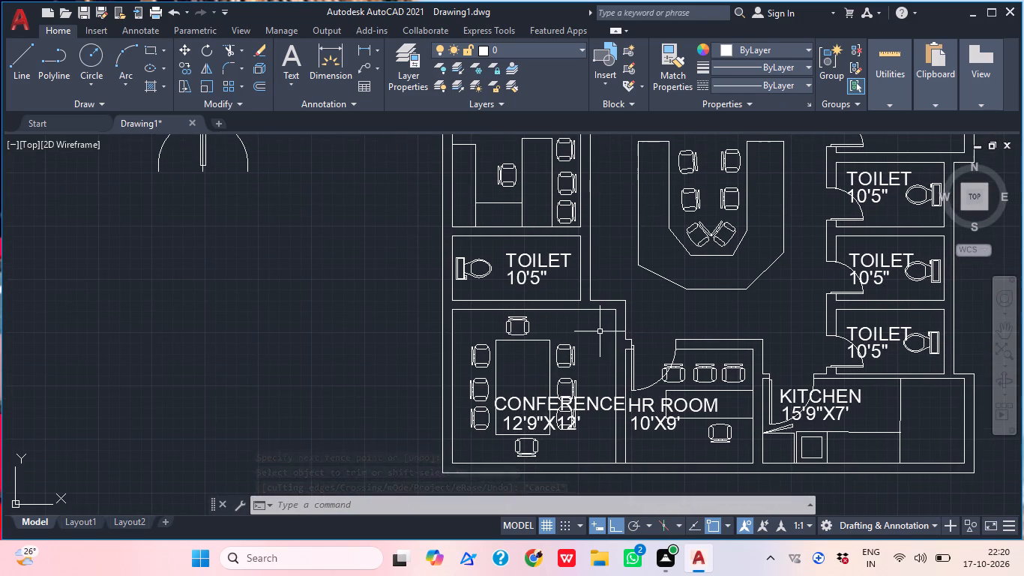
pyautogui.scroll(1, 543, 237)
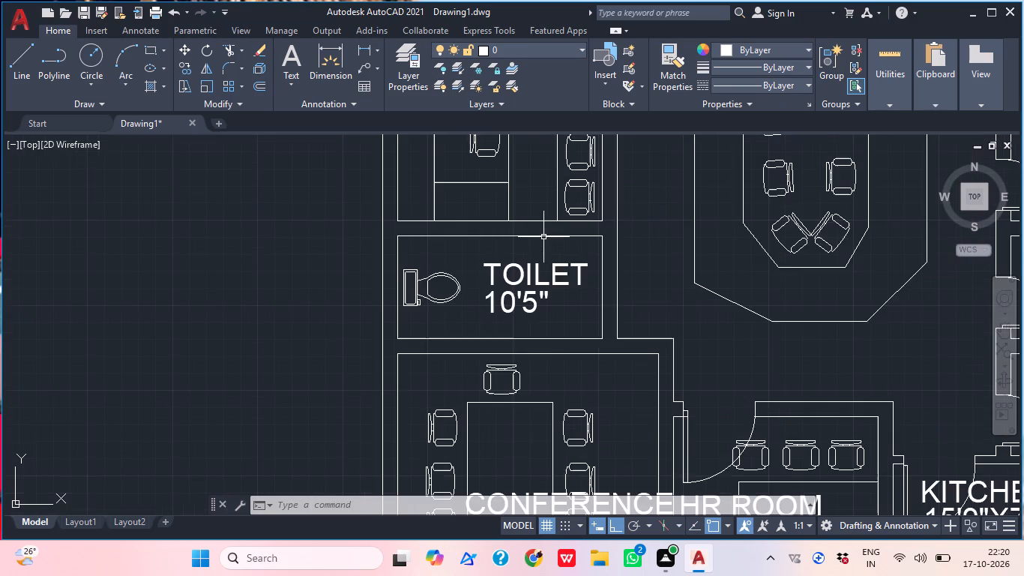
pyautogui.moveTo(543, 237); pyautogui.dragTo(560, 280, button='middle')
pyautogui.moveTo(609, 317); pyautogui.dragTo(585, 319, button='middle')
pyautogui.moveTo(609, 279); pyautogui.dragTo(566, 373, button='middle')
pyautogui.scroll(-1, 564, 373)
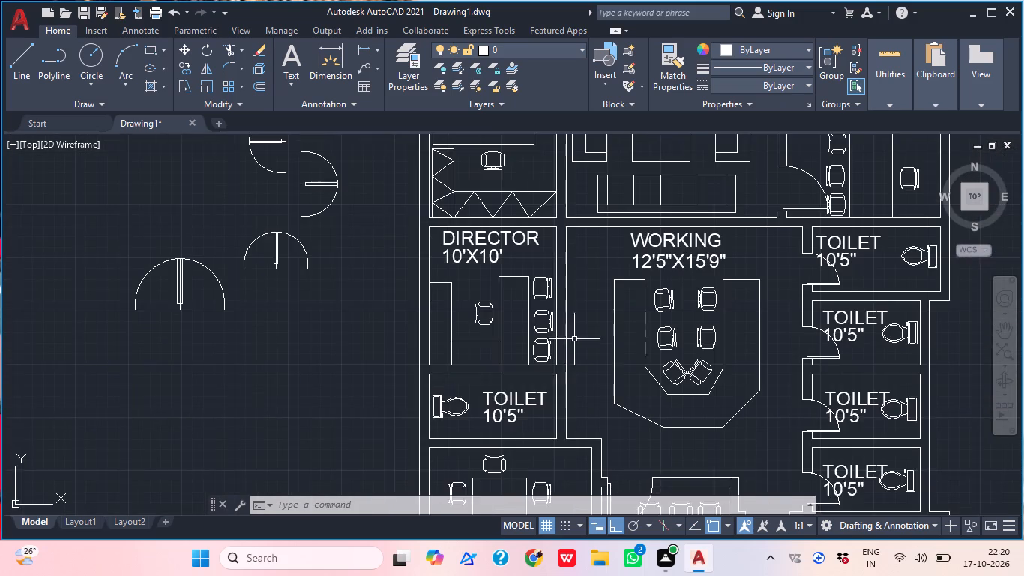
pyautogui.moveTo(574, 325); pyautogui.dragTo(575, 344, button='middle')
pyautogui.scroll(2, 564, 276)
pyautogui.moveTo(564, 276); pyautogui.dragTo(570, 298, button='middle')
pyautogui.write('L TK')
pyautogui.press('space')
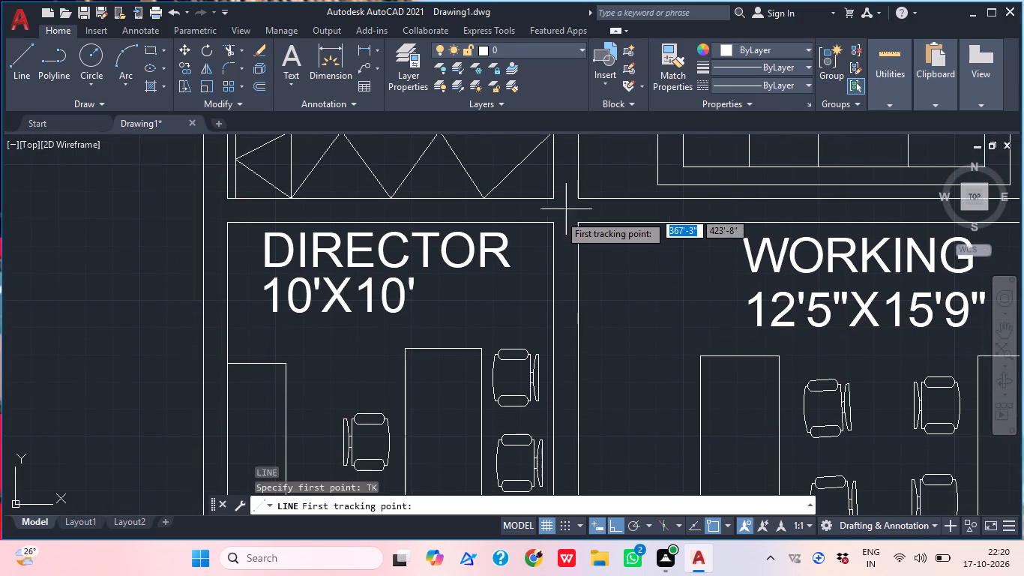
pyautogui.click(555, 224)
pyautogui.press('6')
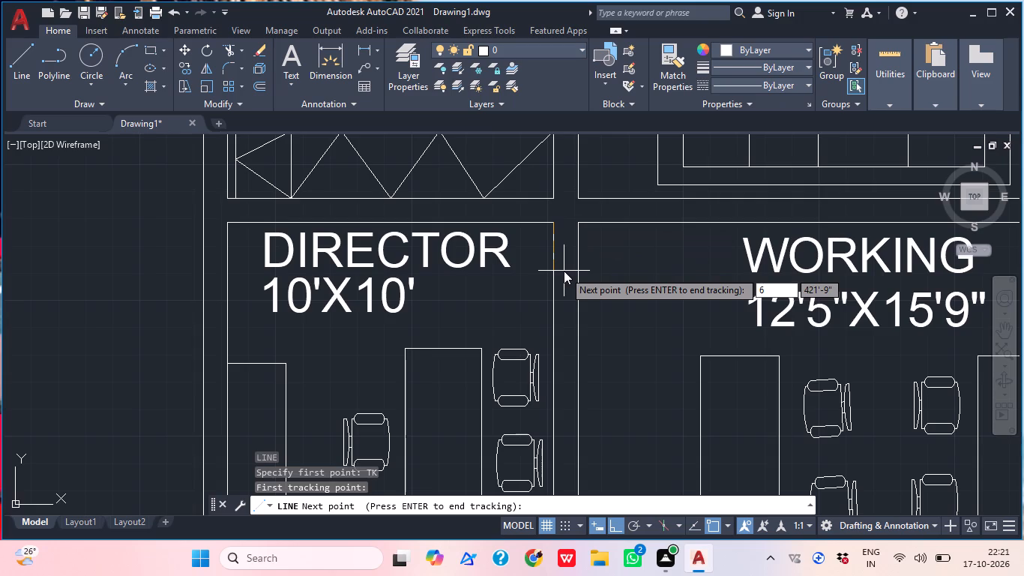
pyautogui.hotkey('shift', '"')
pyautogui.press('Return')
pyautogui.press('Return')
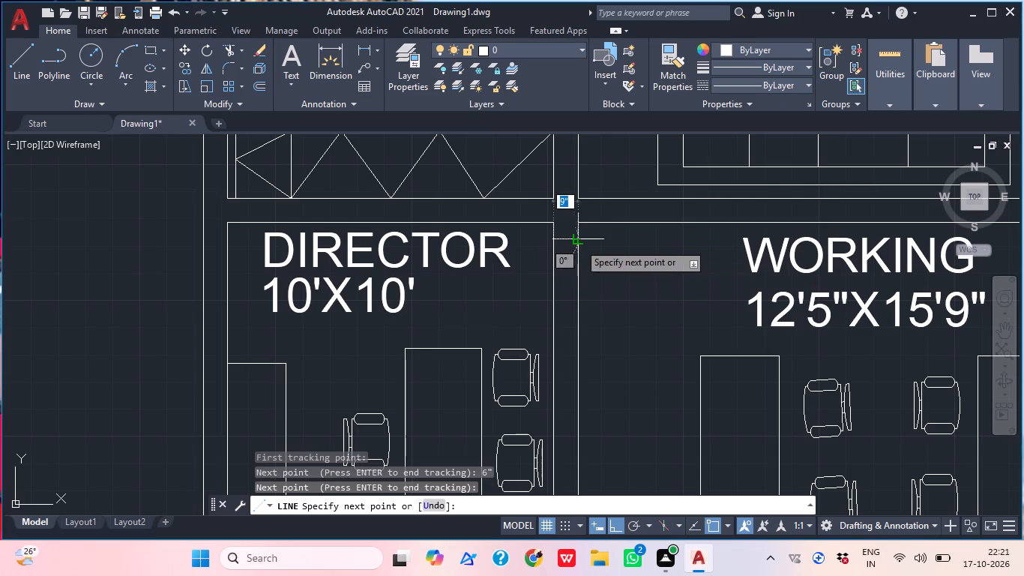
pyautogui.scroll(2, 577, 240)
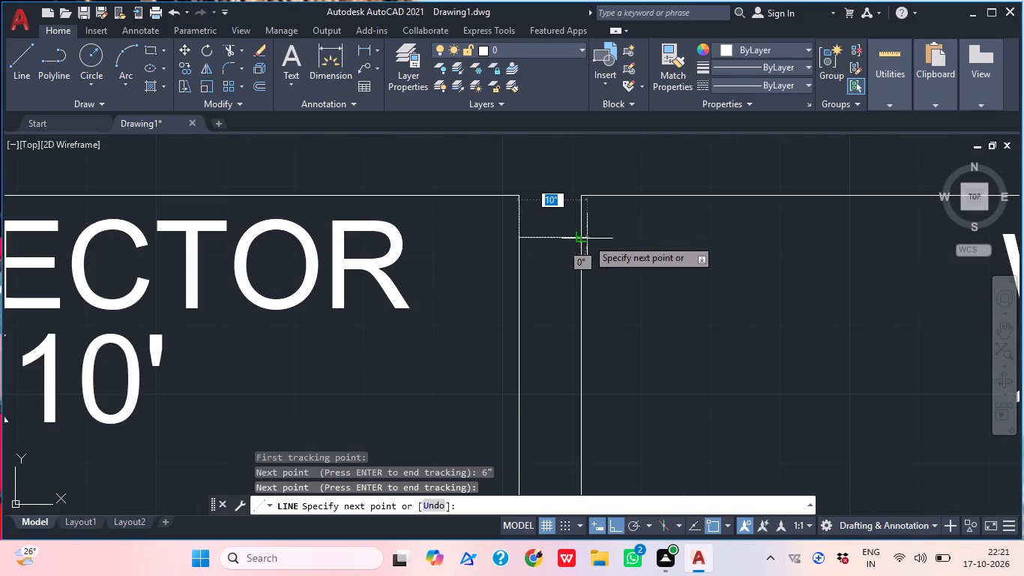
pyautogui.click(577, 238)
pyautogui.press('Escape')
# Offset the Director room's jamb line 3'-6" to the south.
pyautogui.moveTo(612, 235); pyautogui.dragTo(624, 235, button='middle')
pyautogui.write('O')
pyautogui.press('space')
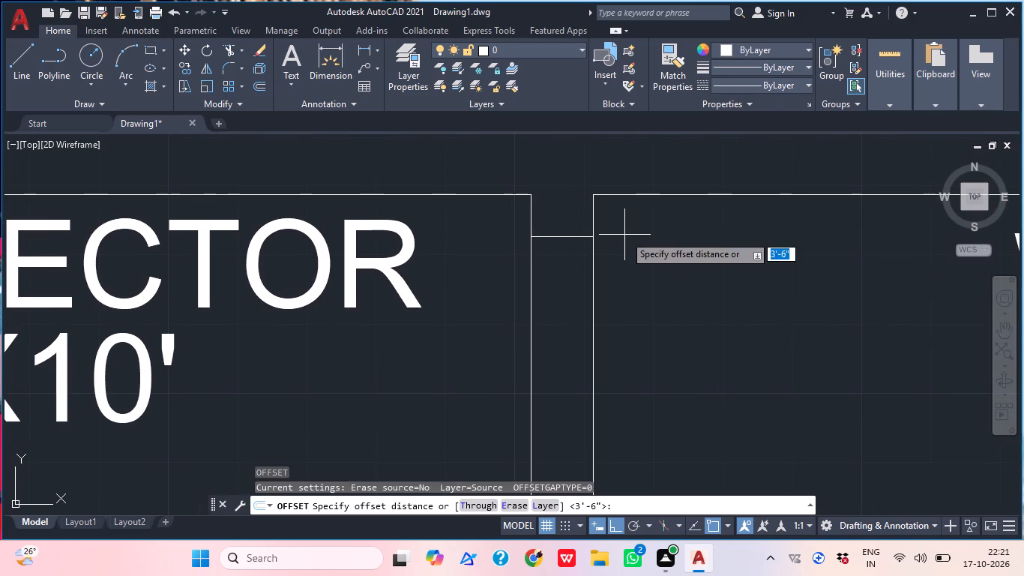
pyautogui.press('space')
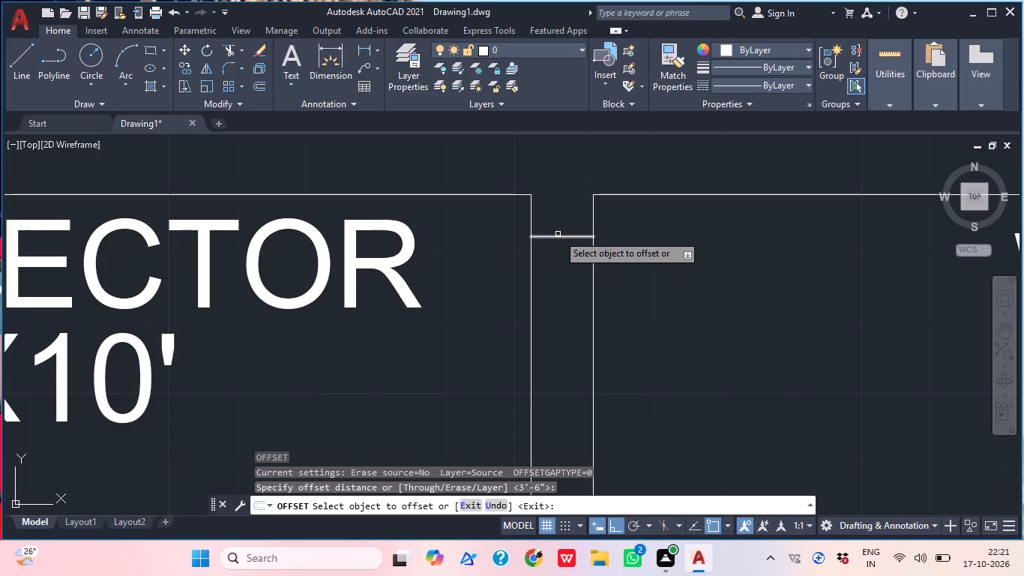
pyautogui.click(558, 234)
pyautogui.scroll(-2, 569, 244)
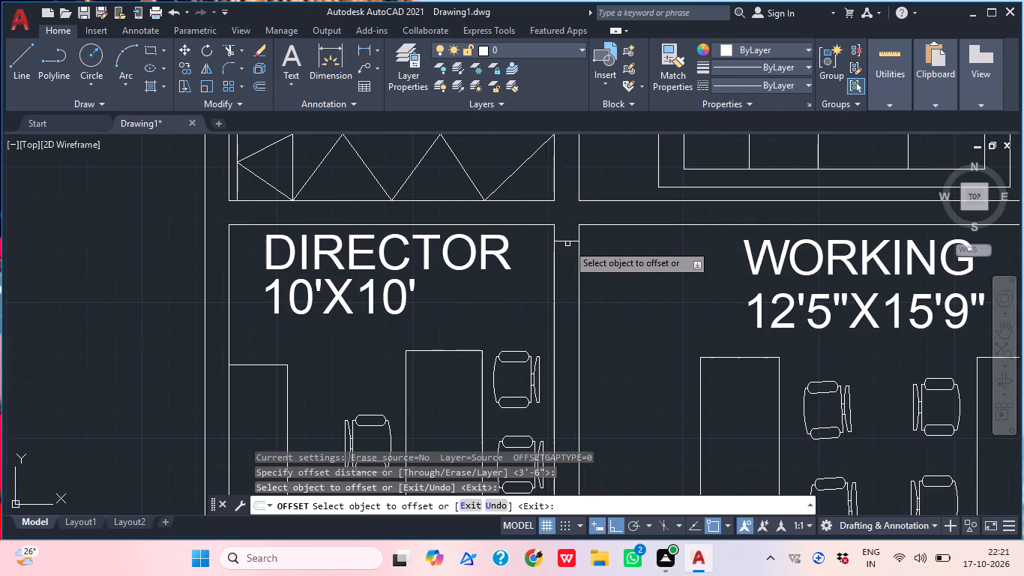
pyautogui.click(567, 241)
pyautogui.click(565, 283)
pyautogui.press('Escape')
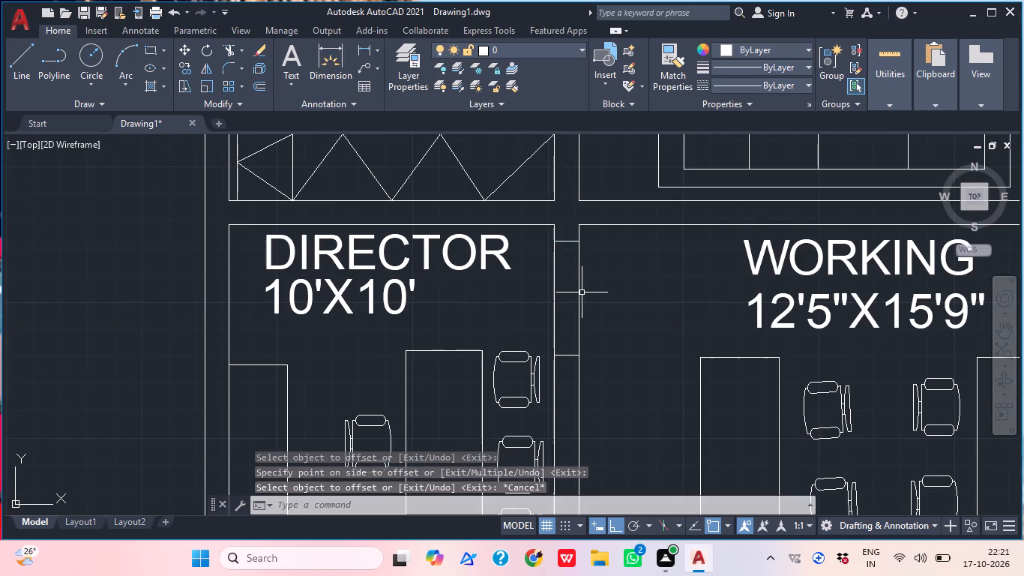
# Trim both wall lines between the two Director jamb lines to open the doorway toward Working.
pyautogui.write('TR')
pyautogui.press('space')
pyautogui.click(582, 292)
pyautogui.click(521, 292)
pyautogui.press('Escape')
# Mirror the Manager Room door about a vertical line along the outer wall face at its hinge side, keeping the original.
pyautogui.scroll(-2, 547, 286)
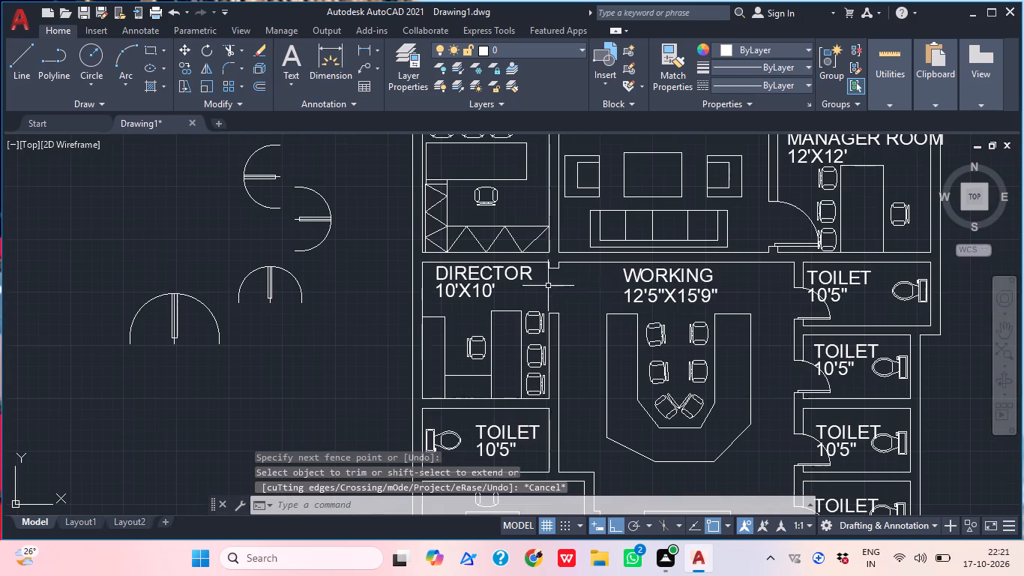
pyautogui.scroll(1, 813, 211)
pyautogui.click(812, 211)
pyautogui.click(768, 222)
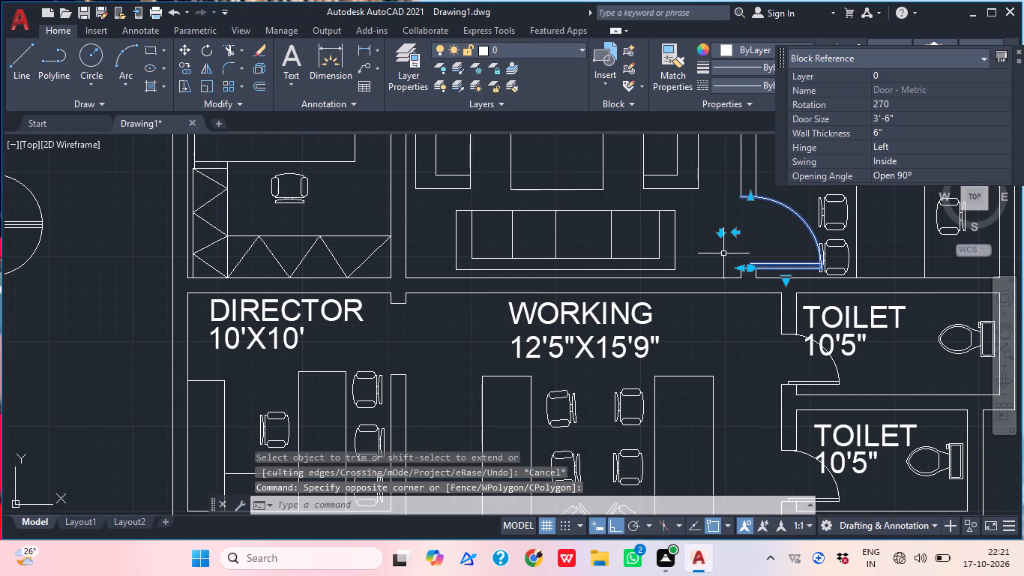
pyautogui.write('MI')
pyautogui.press('space')
pyautogui.click(740, 277)
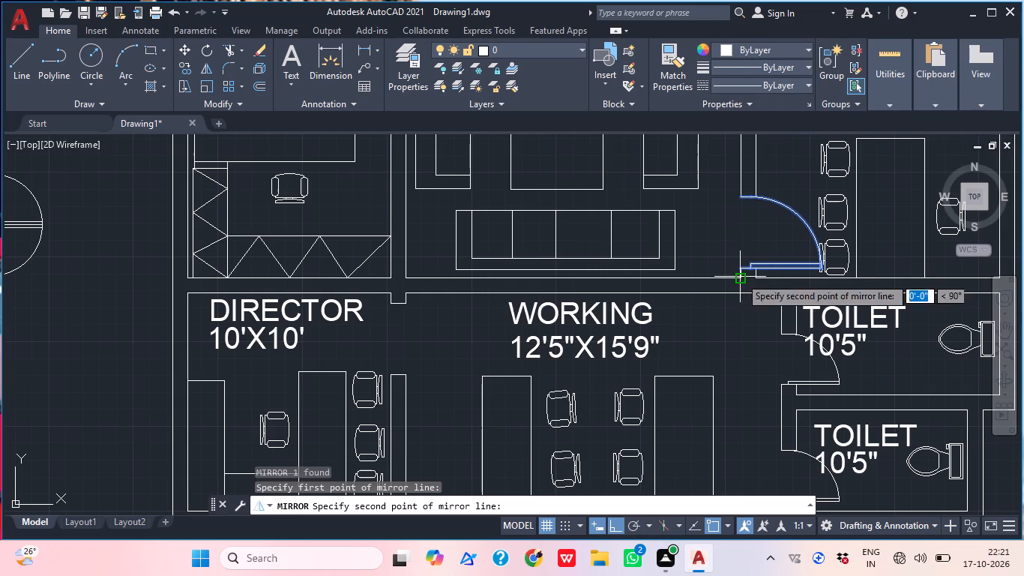
pyautogui.moveTo(674, 160); pyautogui.dragTo(677, 250, button='middle')
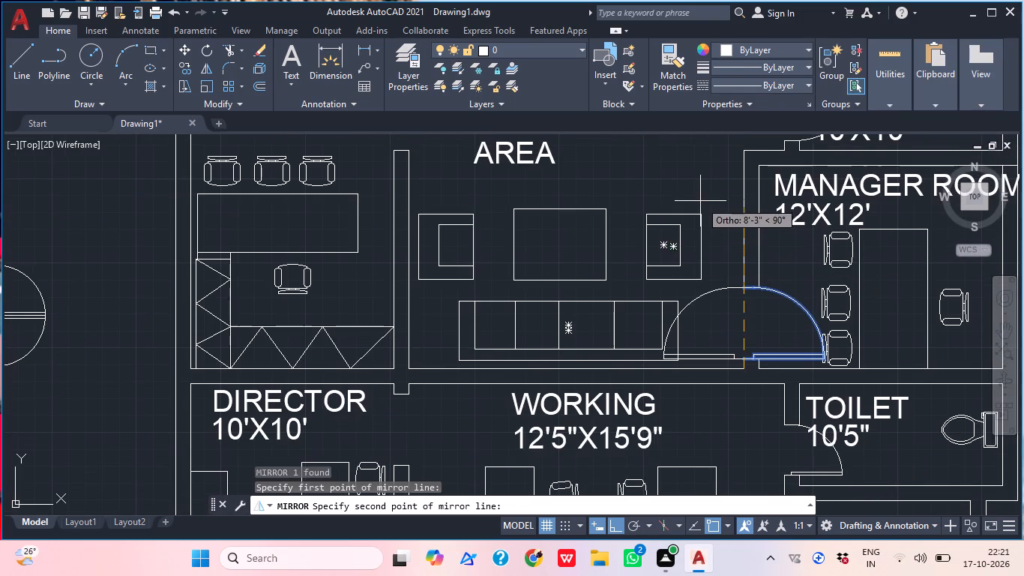
pyautogui.click(700, 196)
pyautogui.moveTo(723, 253); pyautogui.dragTo(700, 196)
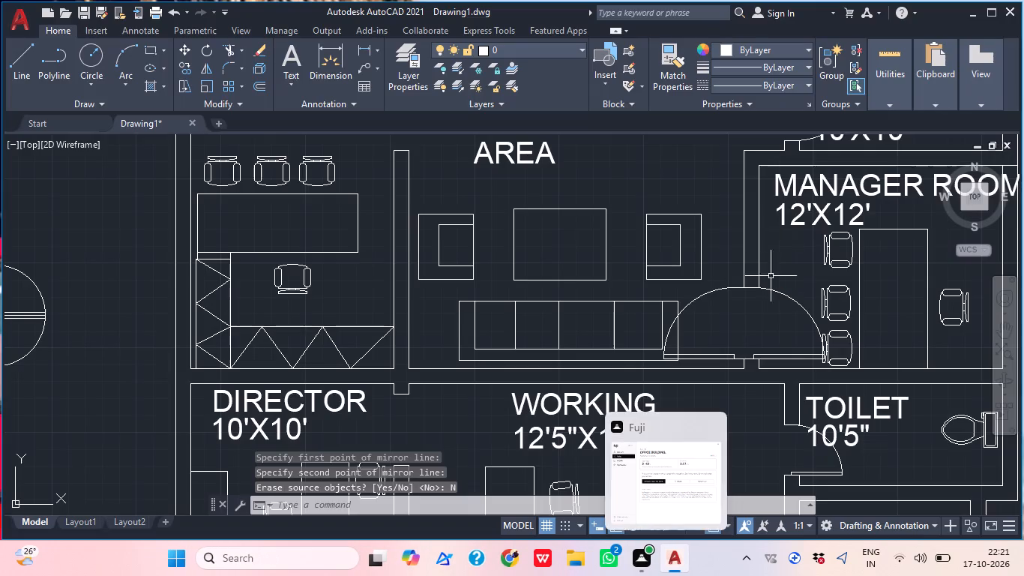
# Move the mirrored door copy from the Manager Room opening into the Director doorway, seating its hinge end at the opening's south jamb.
pyautogui.click(723, 311)
pyautogui.click(708, 287)
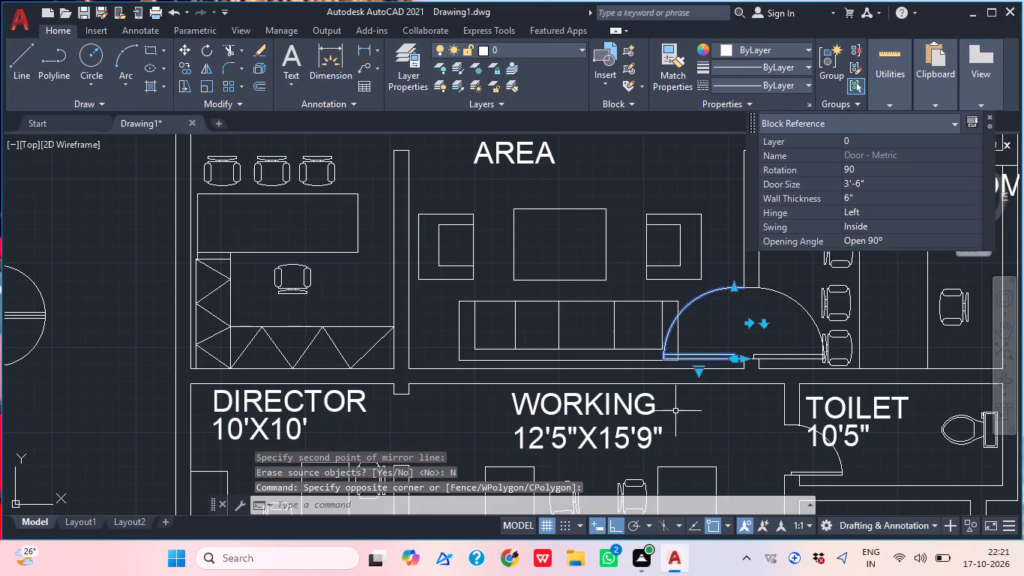
pyautogui.press('m')
pyautogui.press('space')
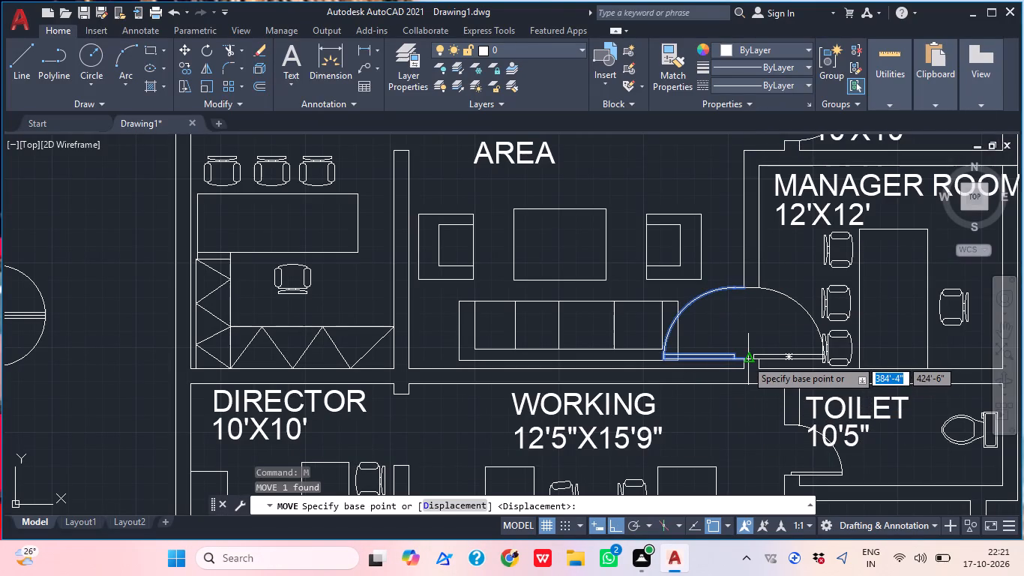
pyautogui.scroll(2, 768, 348)
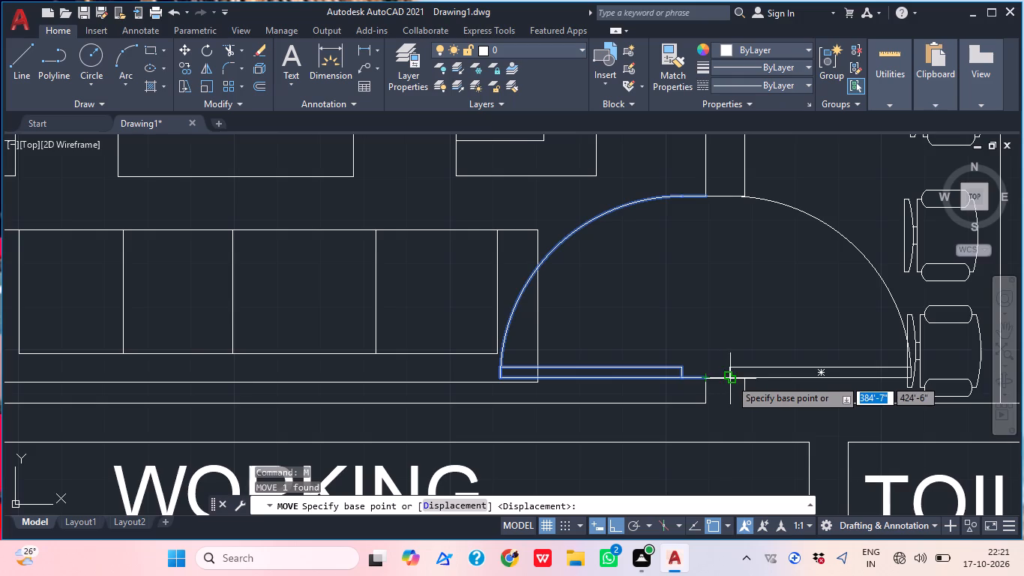
pyautogui.scroll(2, 731, 379)
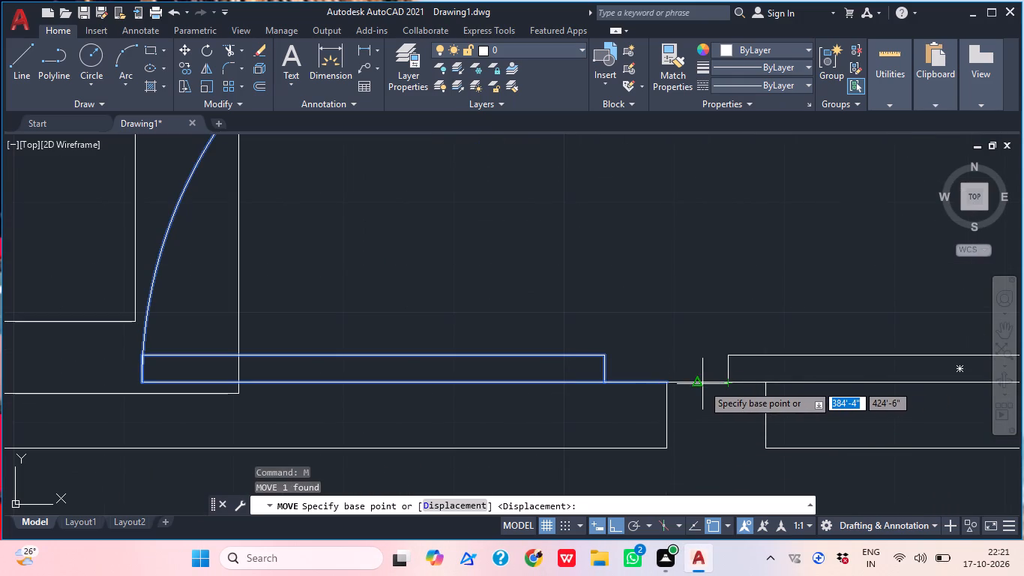
pyautogui.scroll(-5, 702, 384)
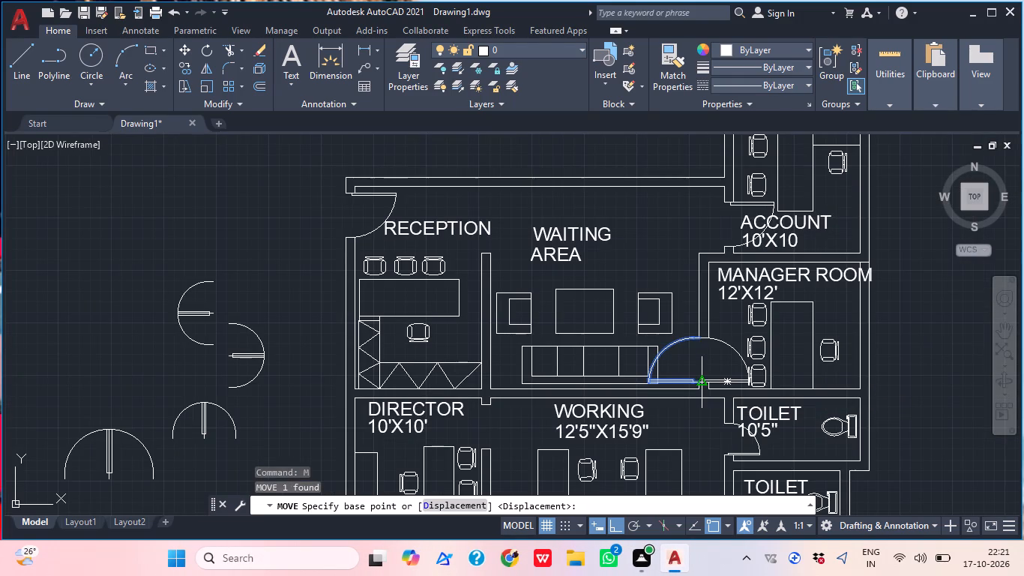
pyautogui.scroll(8, 702, 384)
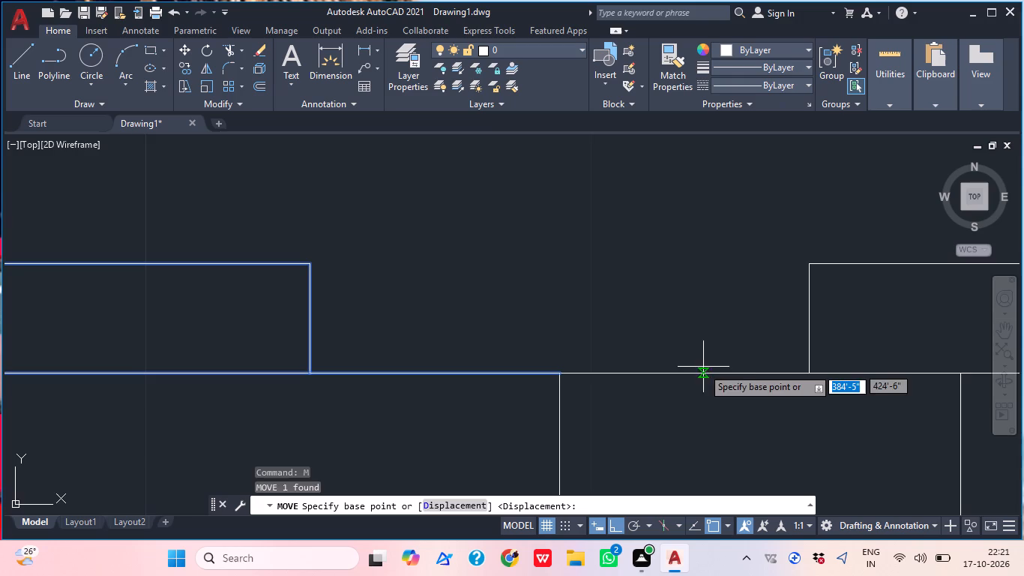
pyautogui.click(693, 376)
pyautogui.scroll(-3, 726, 328)
pyautogui.moveTo(642, 397); pyautogui.dragTo(754, 296, button='middle')
pyautogui.scroll(-2, 756, 296)
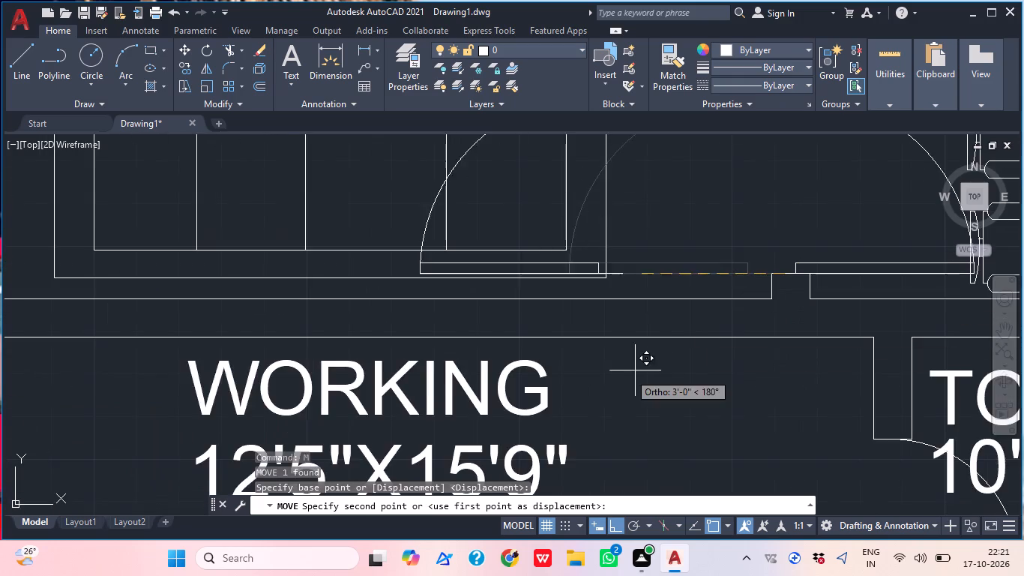
pyautogui.moveTo(629, 373); pyautogui.dragTo(722, 136, button='middle')
pyautogui.moveTo(443, 379); pyautogui.dragTo(680, 260, button='middle')
pyautogui.scroll(-2, 687, 259)
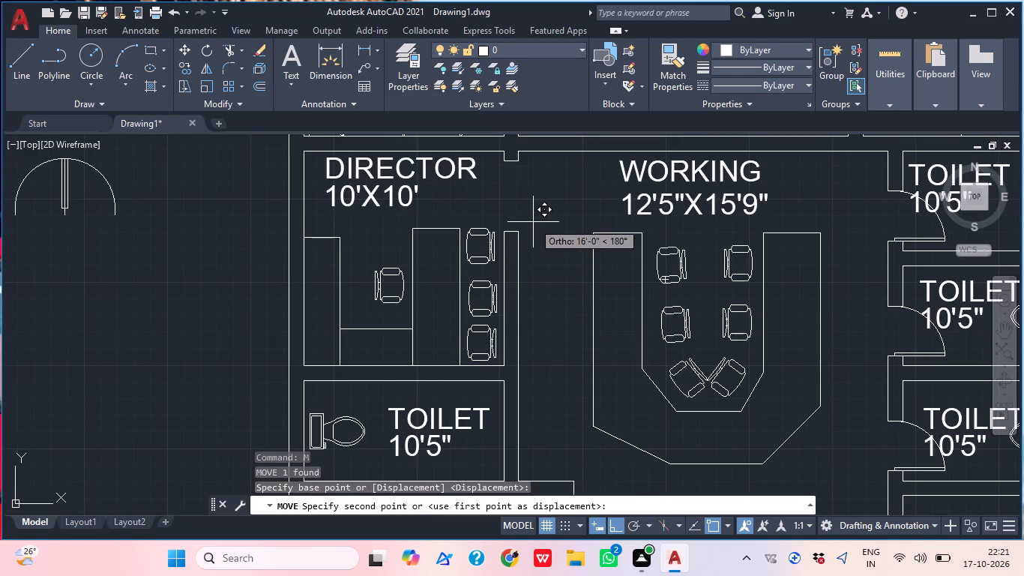
pyautogui.click(516, 232)
pyautogui.scroll(-1, 562, 253)
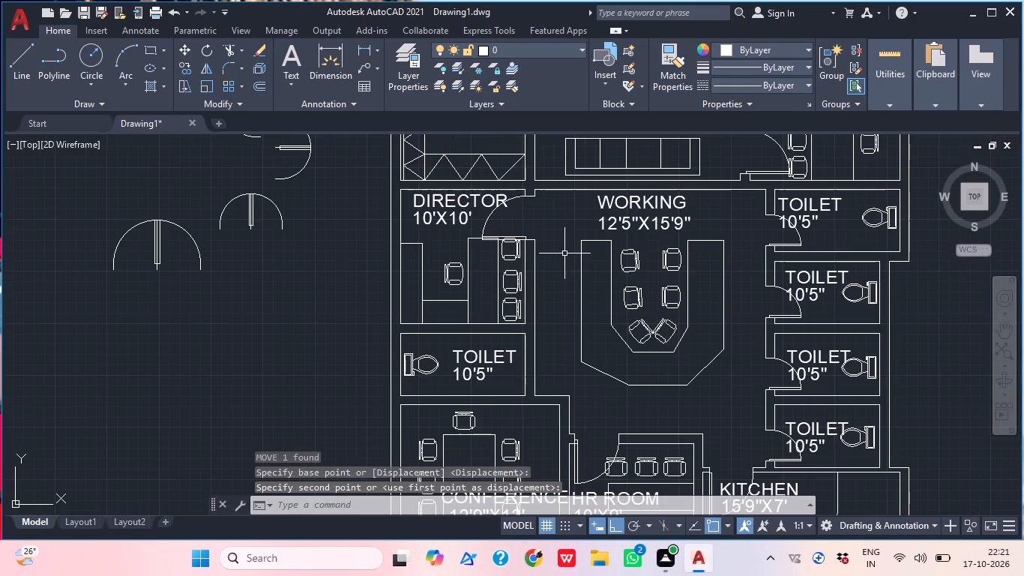
pyautogui.press('Escape')
# Delete all the spare door blocks lying outside the plan, west of the building.
pyautogui.scroll(-3, 566, 254)
pyautogui.moveTo(569, 256); pyautogui.dragTo(600, 328, button='middle')
pyautogui.click(516, 348)
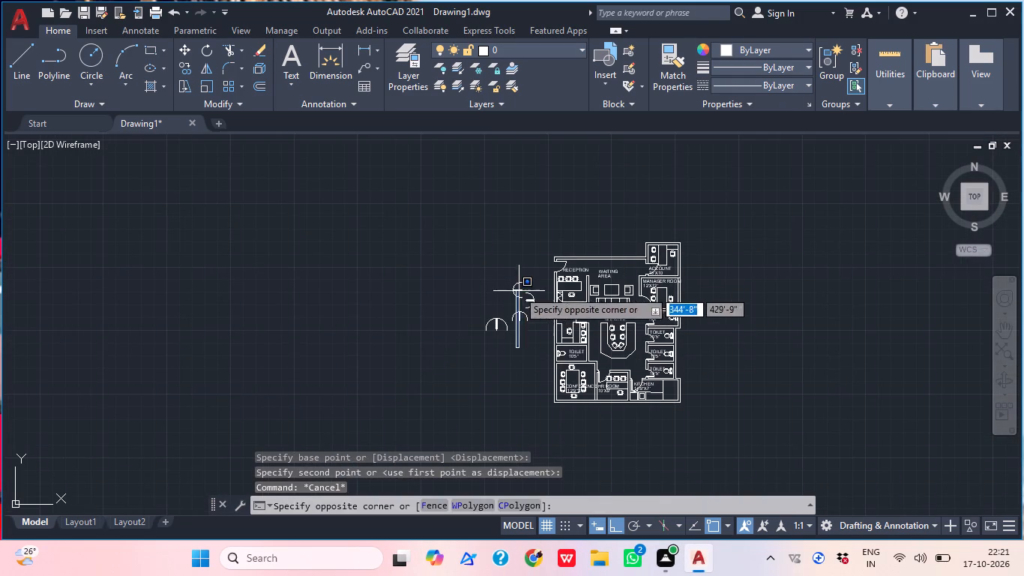
pyautogui.click(491, 270)
pyautogui.click(532, 352)
pyautogui.click(507, 280)
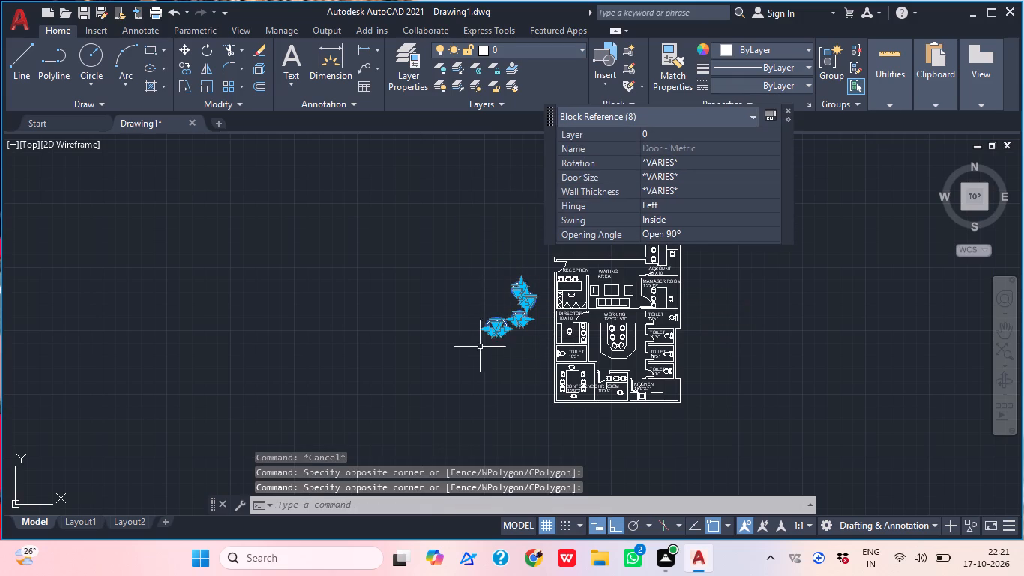
pyautogui.press('Delete')
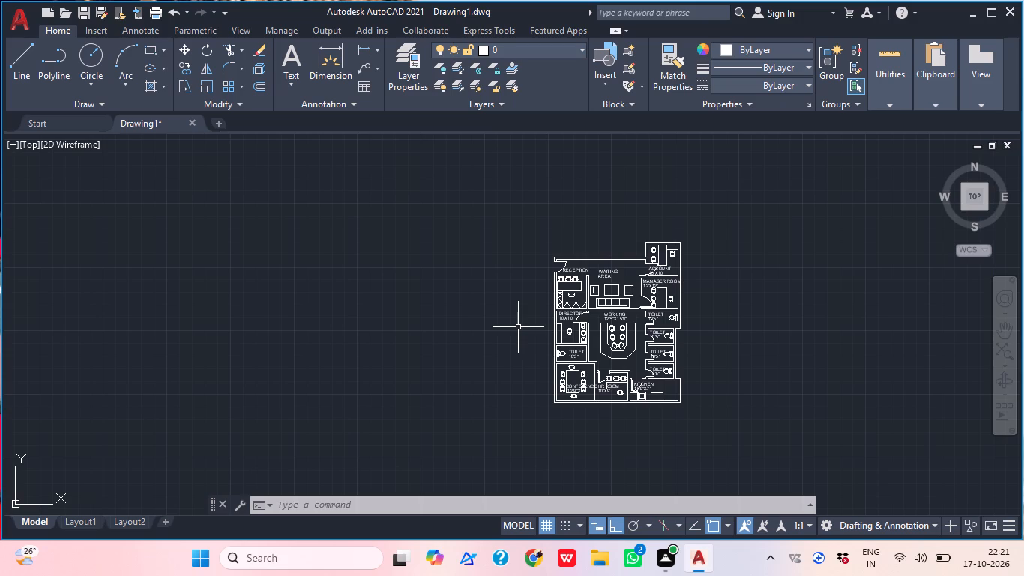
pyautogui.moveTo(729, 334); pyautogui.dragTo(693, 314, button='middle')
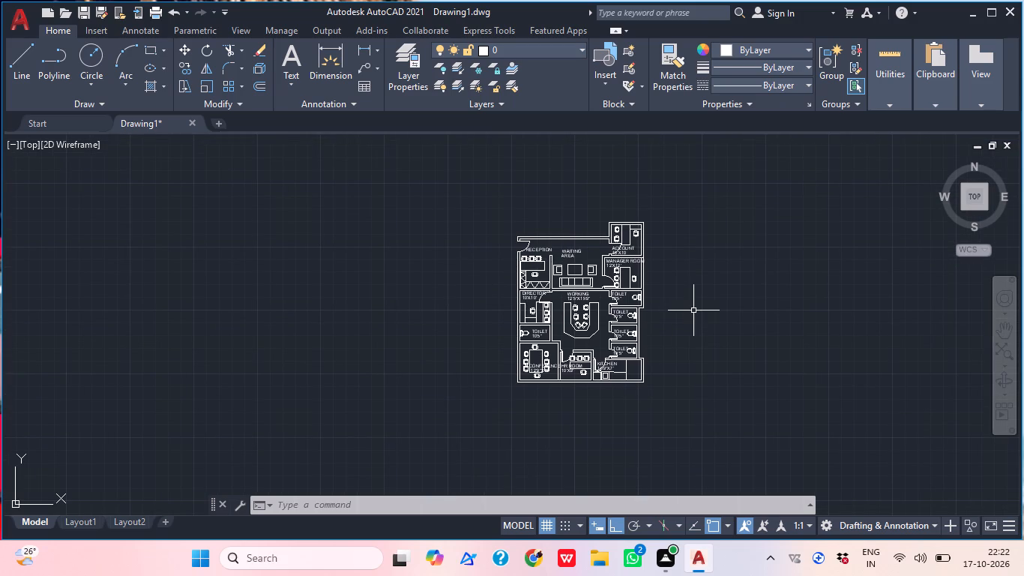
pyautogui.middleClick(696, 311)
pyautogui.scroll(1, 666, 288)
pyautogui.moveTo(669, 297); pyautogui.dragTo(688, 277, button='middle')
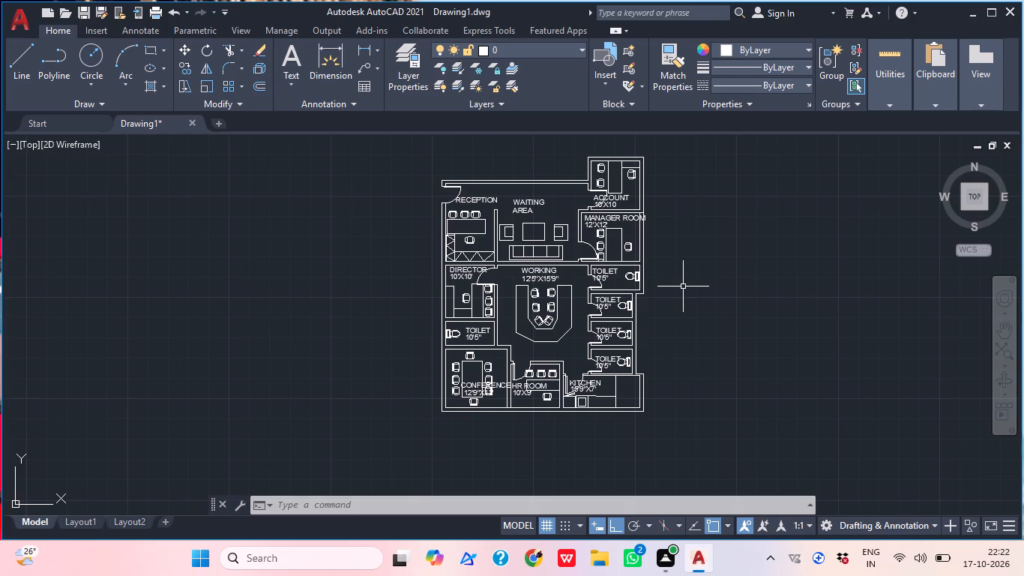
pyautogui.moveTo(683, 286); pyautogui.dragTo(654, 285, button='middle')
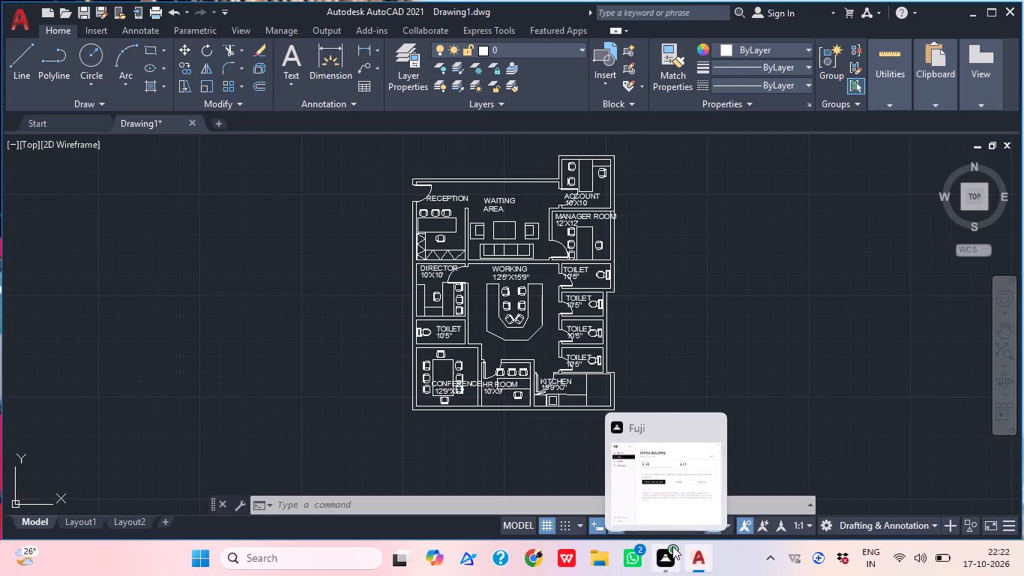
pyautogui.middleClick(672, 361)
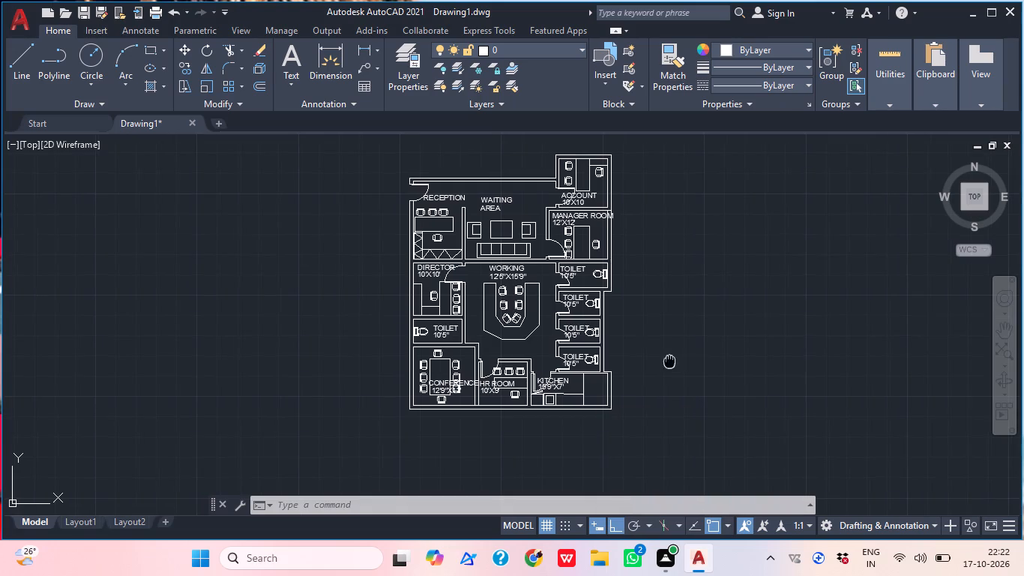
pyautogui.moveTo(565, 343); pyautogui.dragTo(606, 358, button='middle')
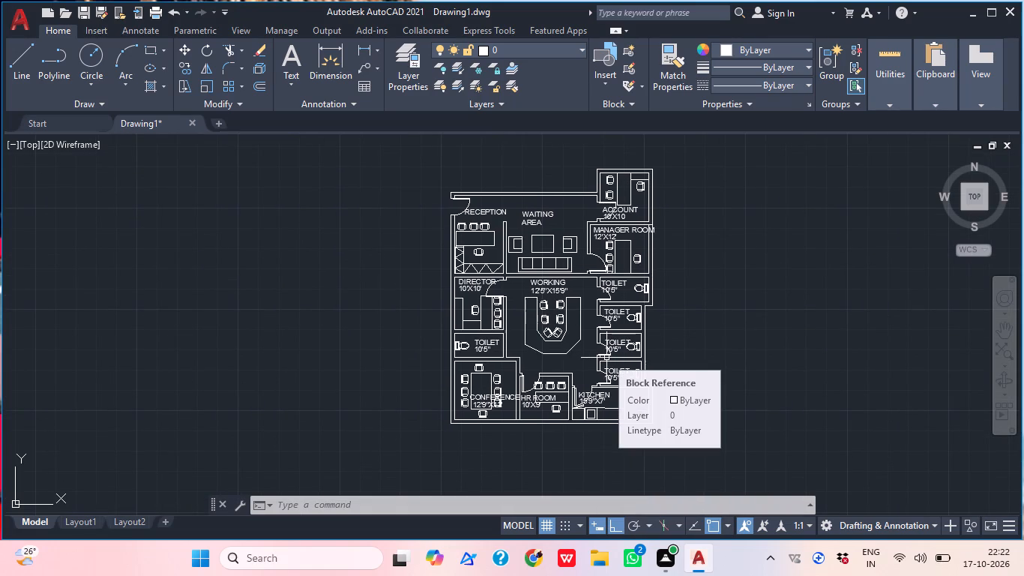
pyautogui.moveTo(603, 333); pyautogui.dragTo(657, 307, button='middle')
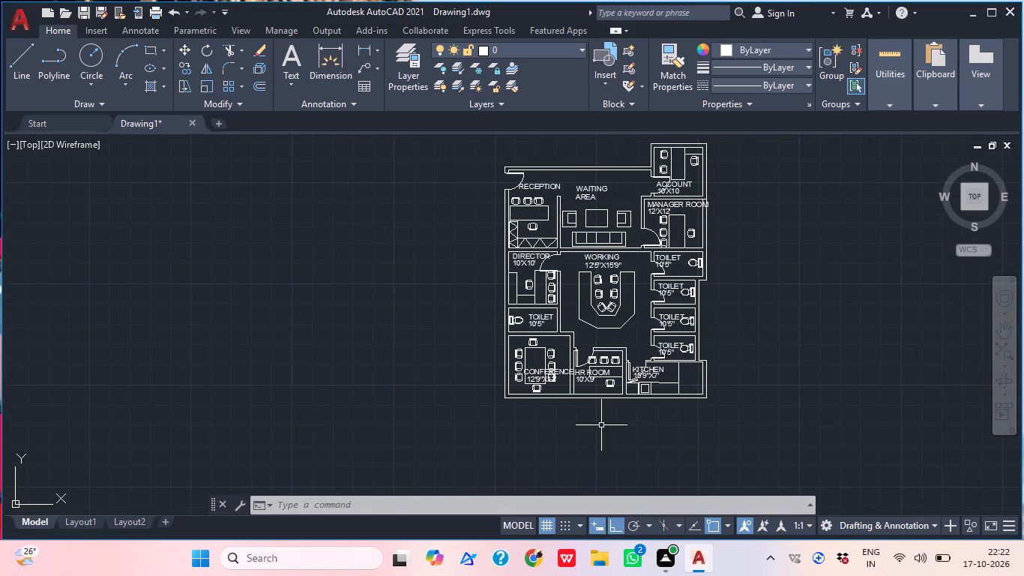
# Save the drawing as 0FFICE in the AUTO CADD folder within Documents.
pyautogui.hotkey('ctrl', 's')
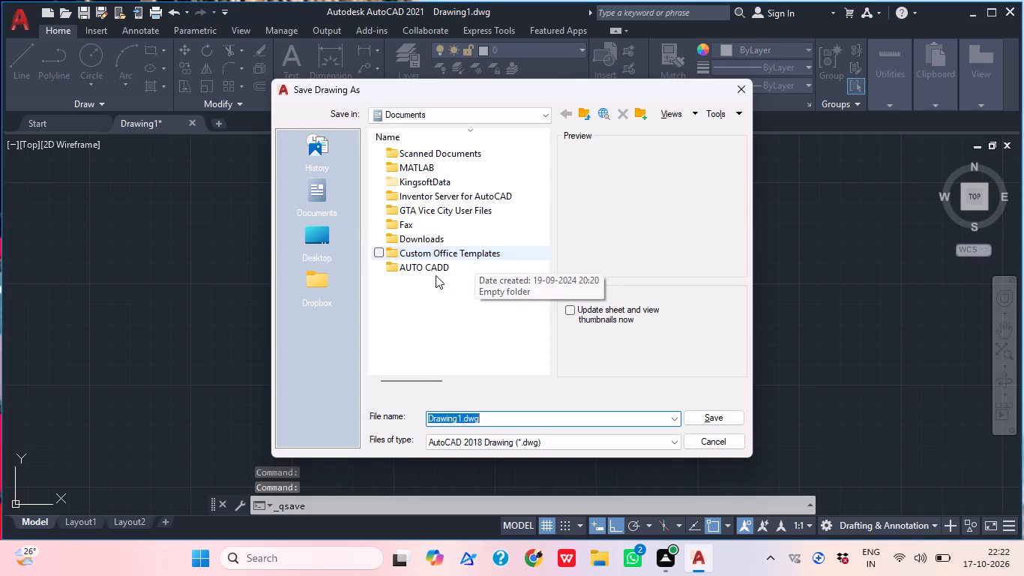
pyautogui.click(436, 275)
pyautogui.doubleClick(436, 267)
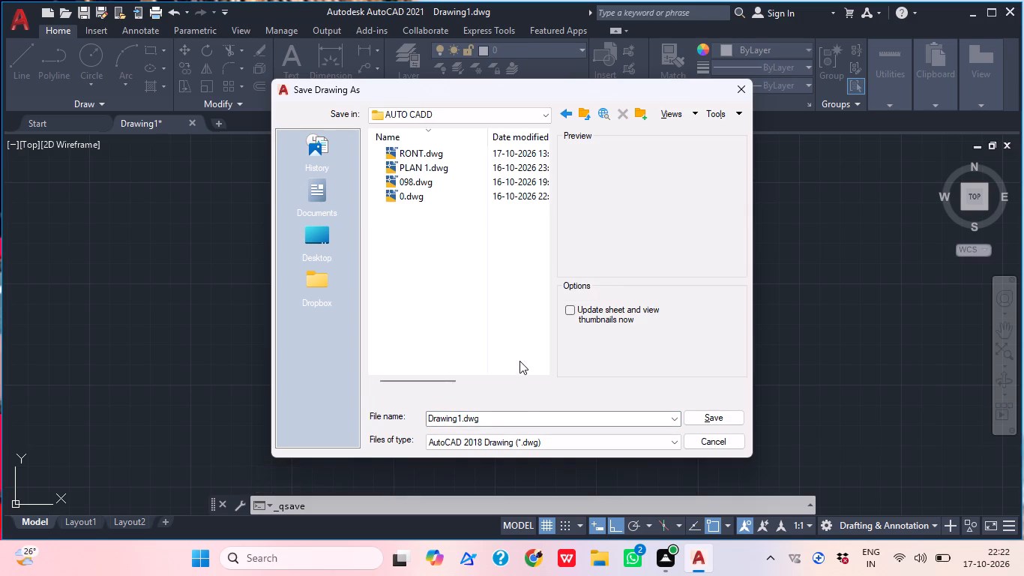
pyautogui.click(518, 424)
pyautogui.press('0')
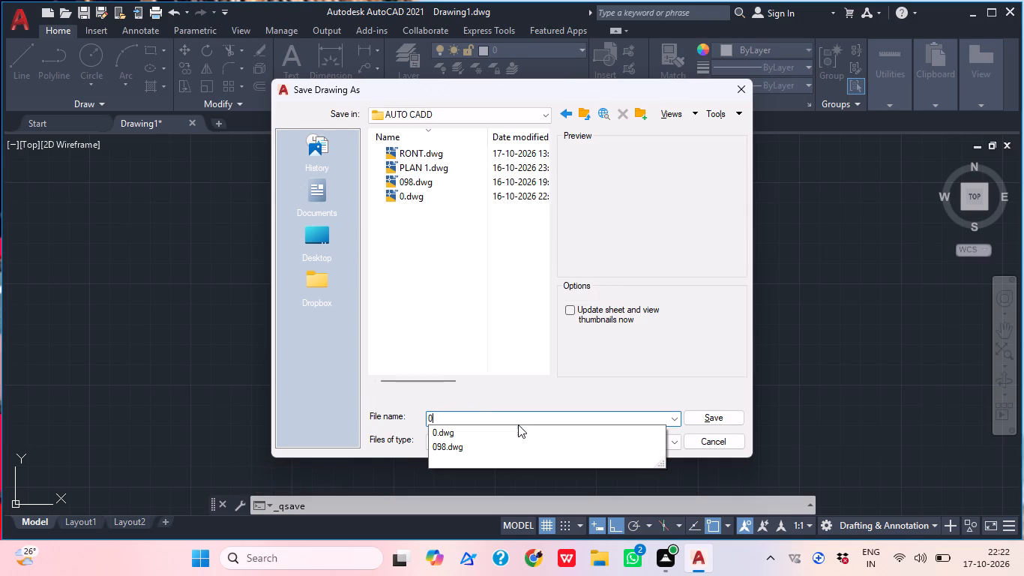
pyautogui.write('FFICE')
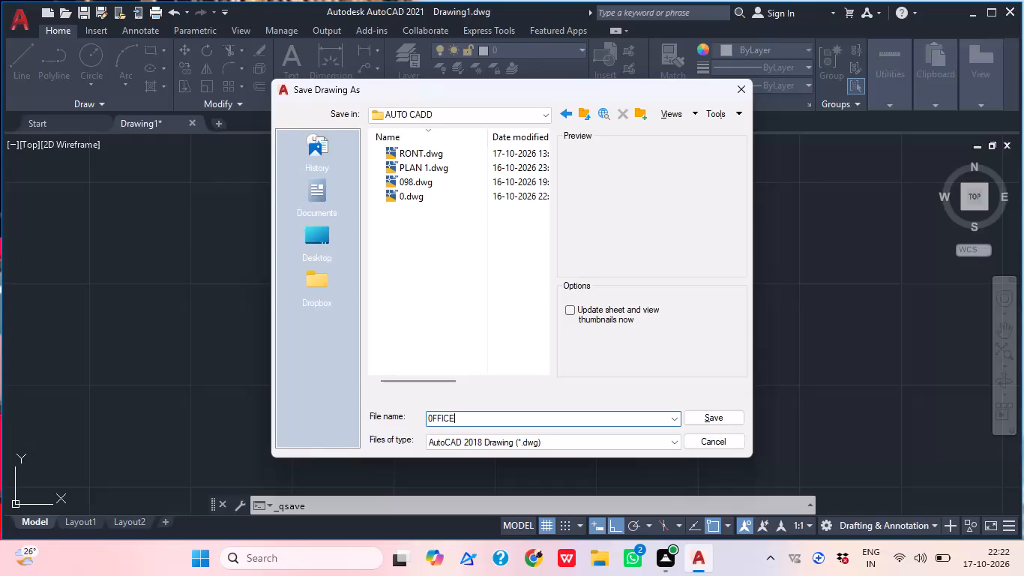
pyautogui.click(720, 414)
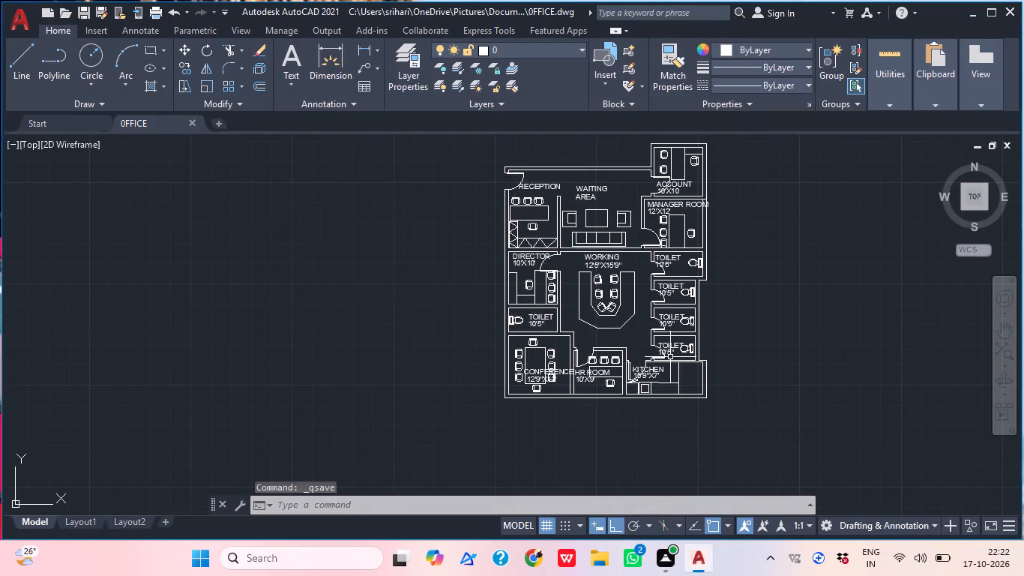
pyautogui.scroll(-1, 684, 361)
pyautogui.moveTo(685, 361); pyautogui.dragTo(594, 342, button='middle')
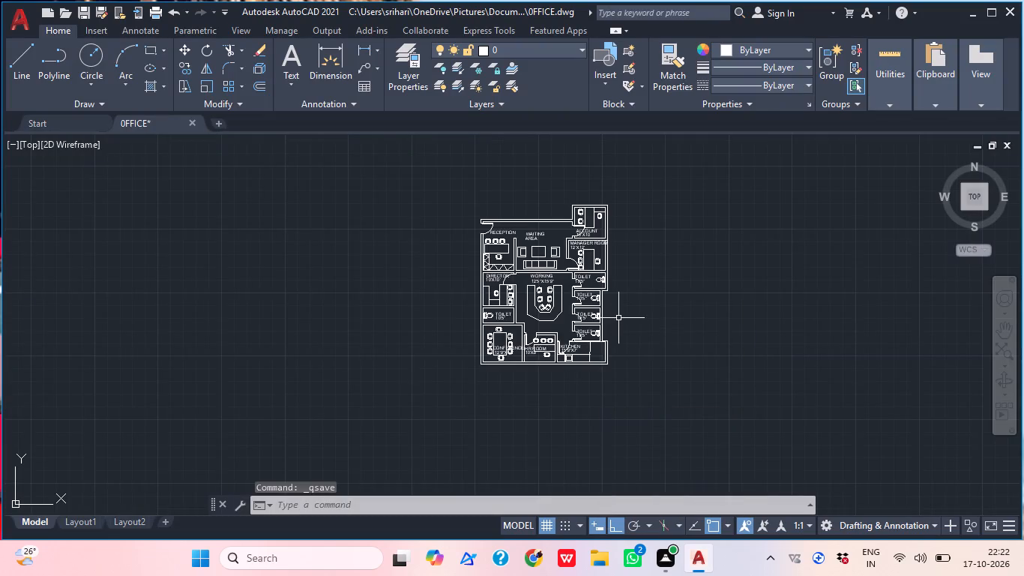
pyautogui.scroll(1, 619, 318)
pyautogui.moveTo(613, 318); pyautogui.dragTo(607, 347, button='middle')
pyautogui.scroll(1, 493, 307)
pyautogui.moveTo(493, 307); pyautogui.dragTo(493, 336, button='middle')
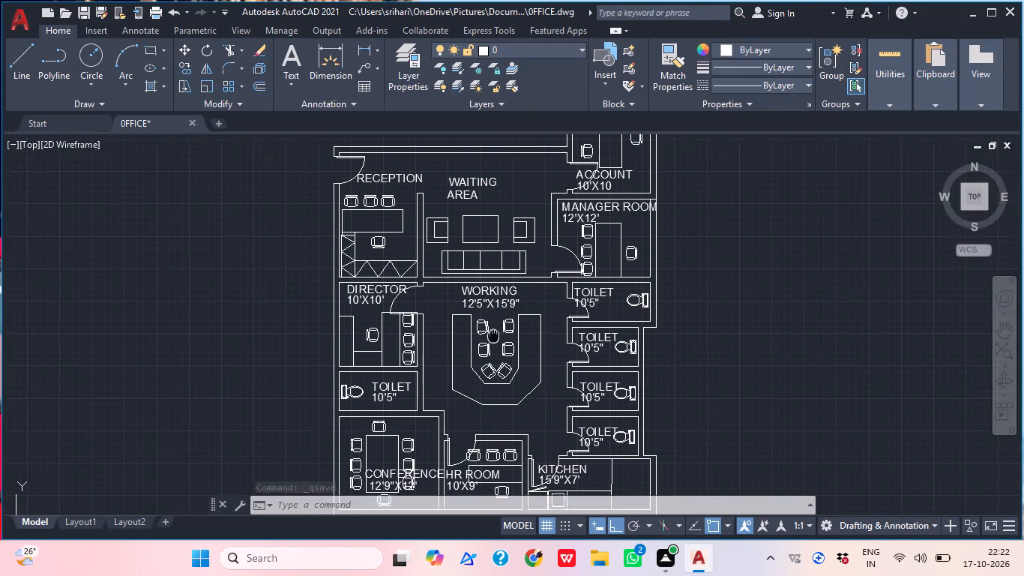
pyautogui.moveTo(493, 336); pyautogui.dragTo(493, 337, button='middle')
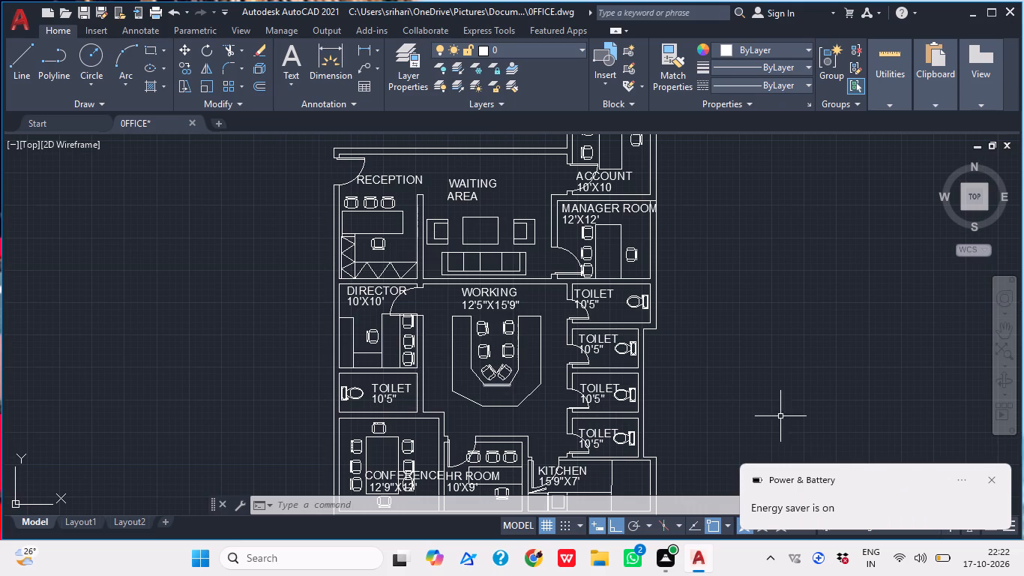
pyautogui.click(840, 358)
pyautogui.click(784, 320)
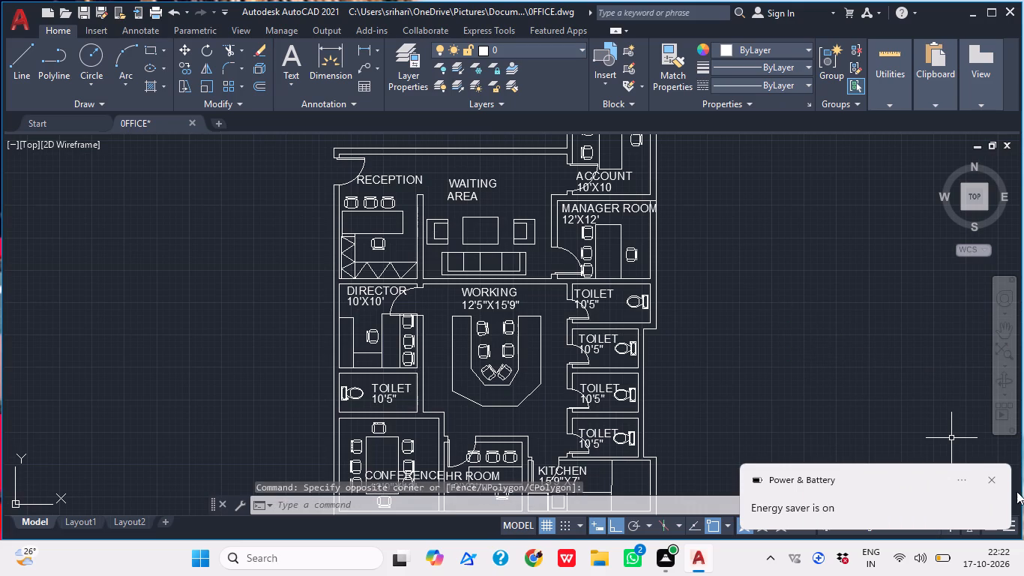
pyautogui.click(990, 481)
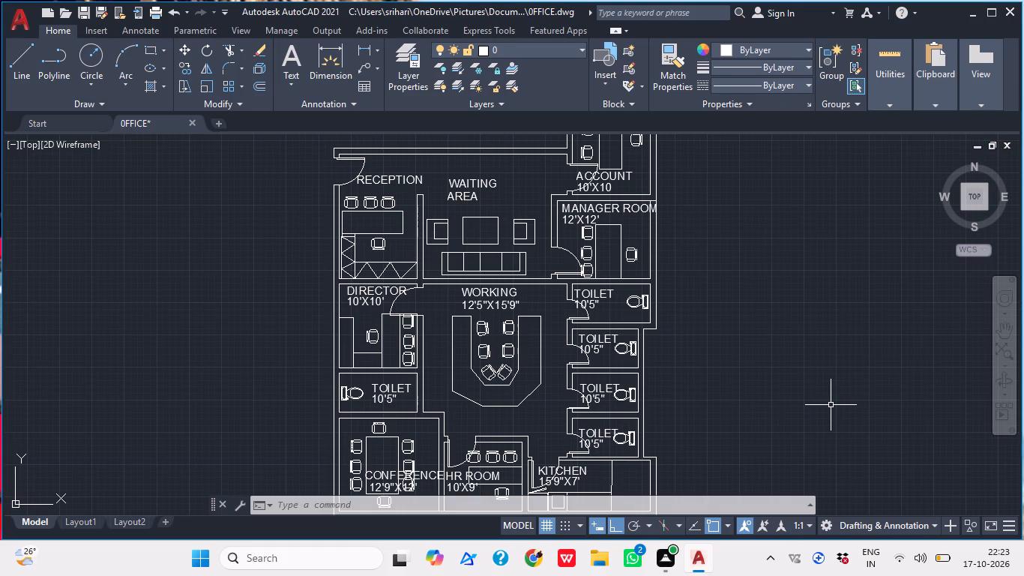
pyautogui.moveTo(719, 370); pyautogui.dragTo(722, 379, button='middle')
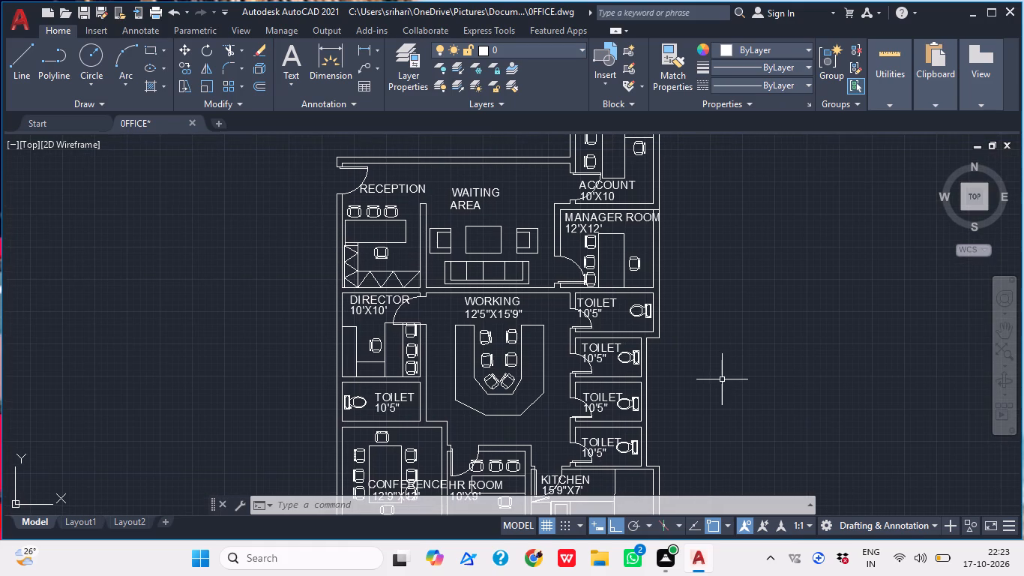
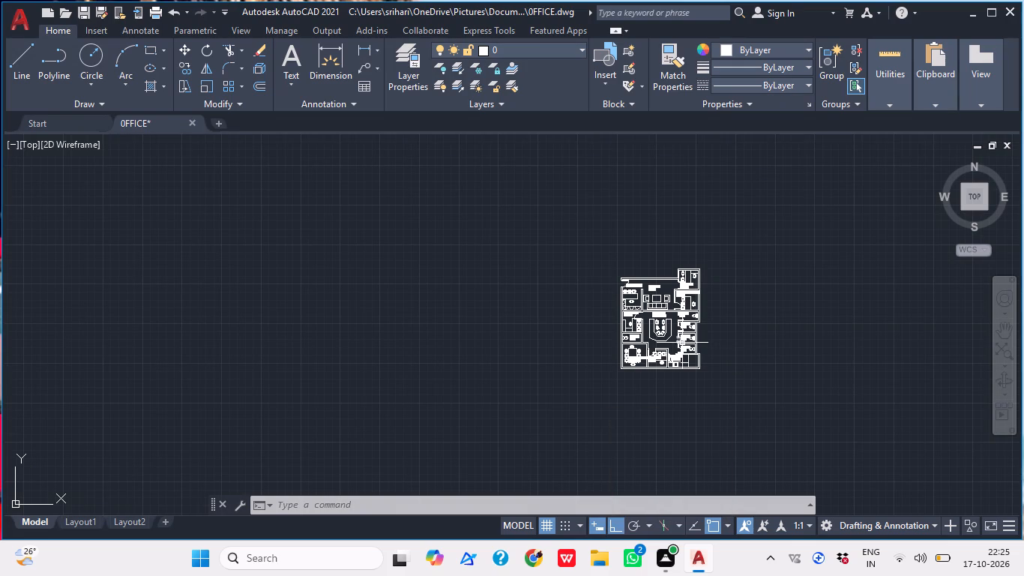
# Save the office drawing.
pyautogui.hotkey('ctrl', 's')
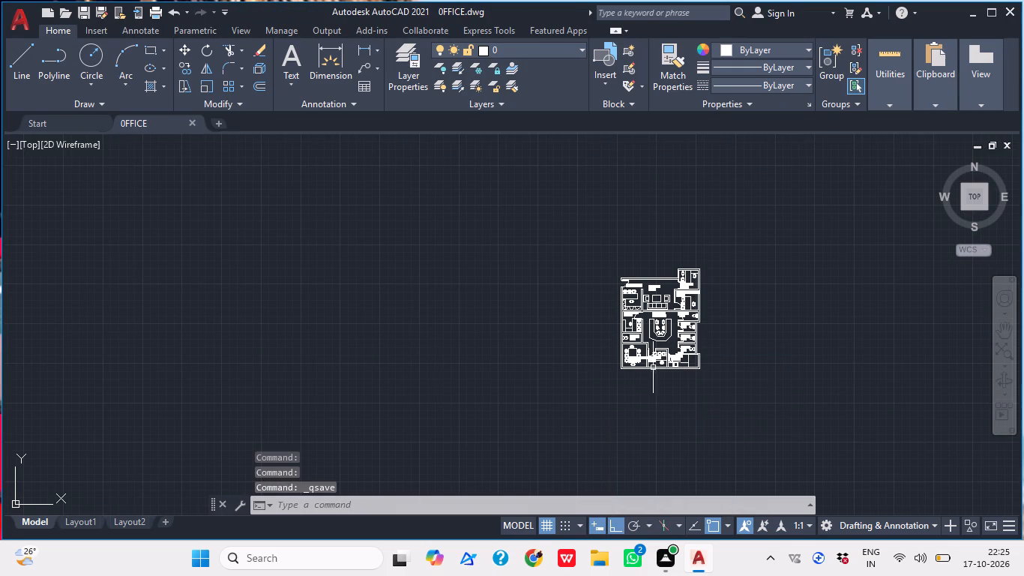
# Set up a plot with AutoCAD PDF (High Quality Print).pc3, using a window around the whole office floor plan, and preview it.
pyautogui.moveTo(580, 395); pyautogui.dragTo(571, 398, button='middle')
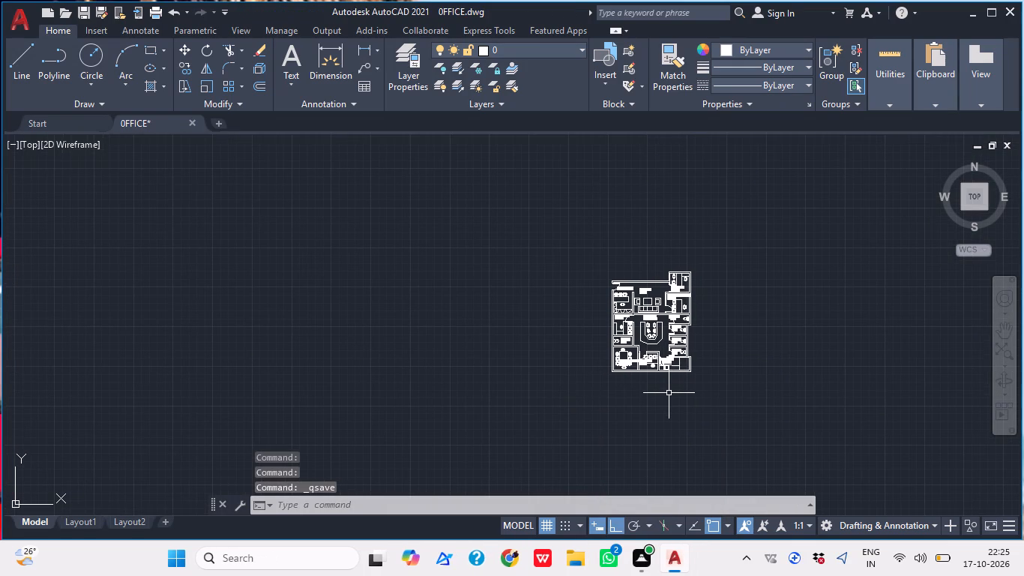
pyautogui.hotkey('ctrl', 'p')
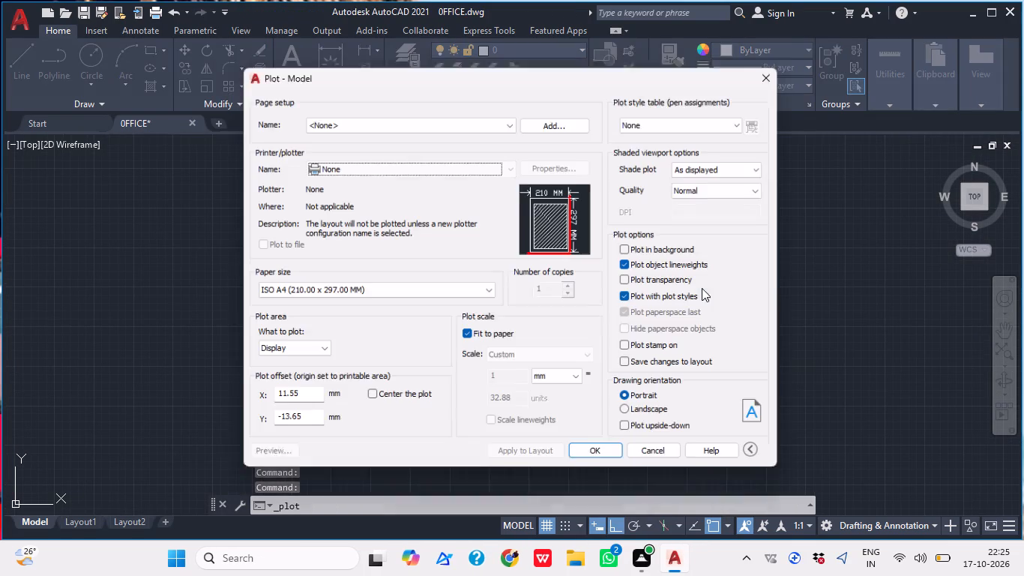
pyautogui.click(426, 170)
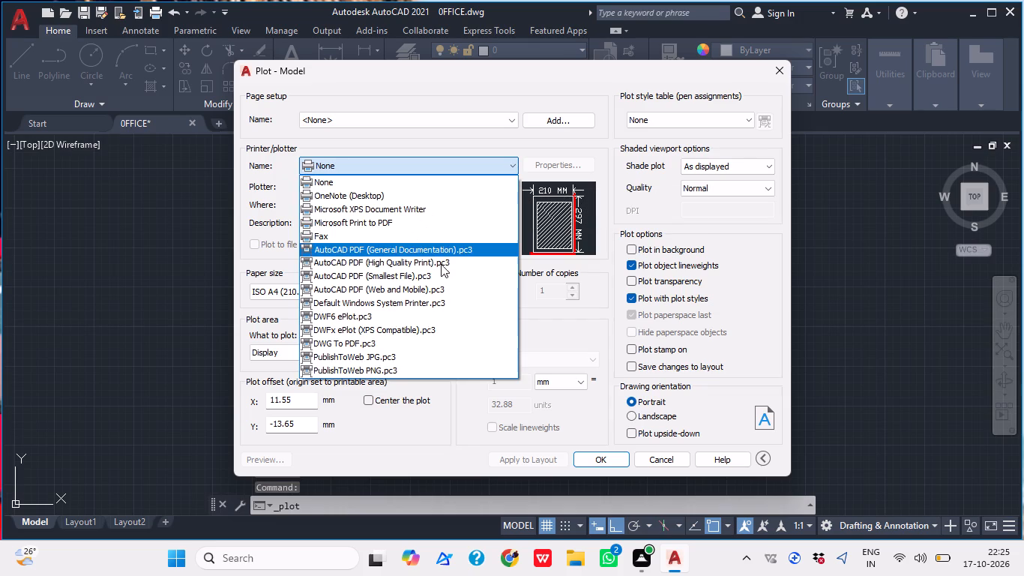
pyautogui.click(437, 262)
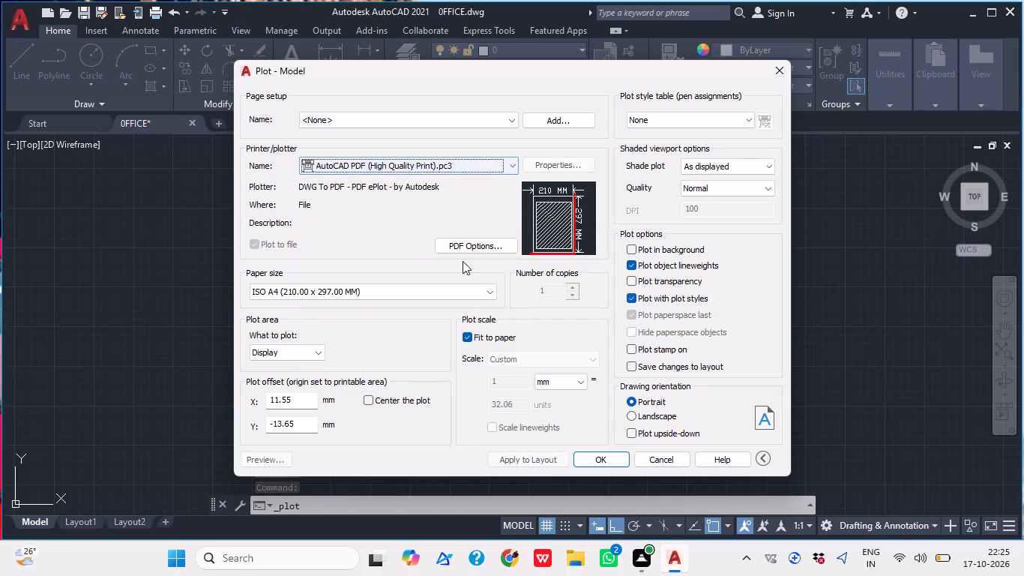
pyautogui.click(310, 347)
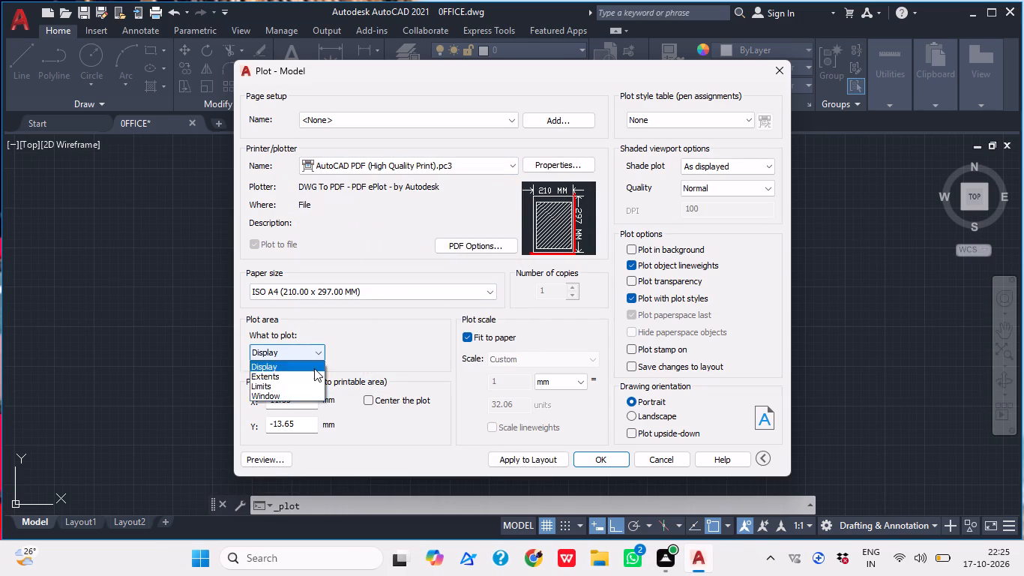
pyautogui.click(299, 391)
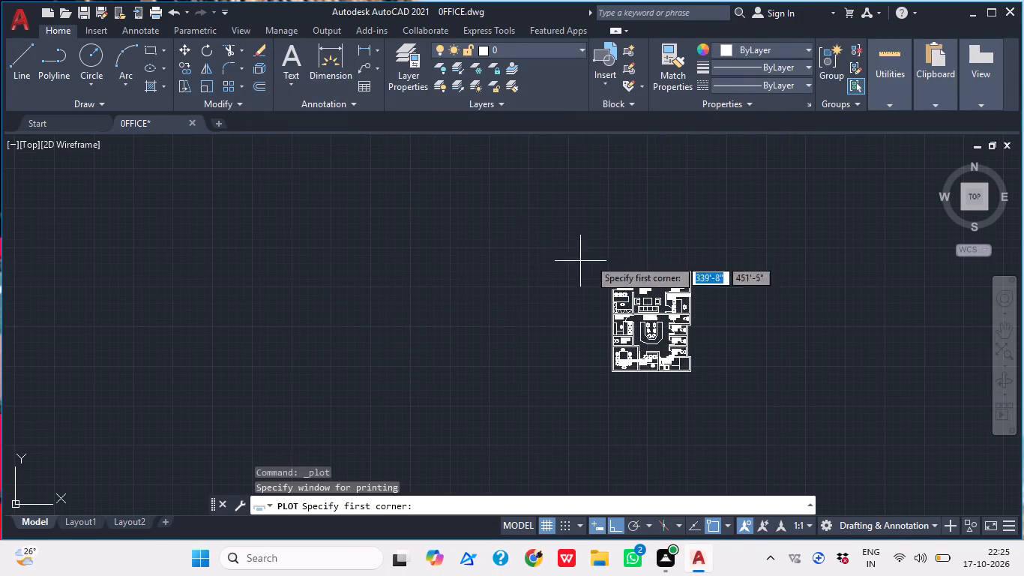
pyautogui.click(596, 263)
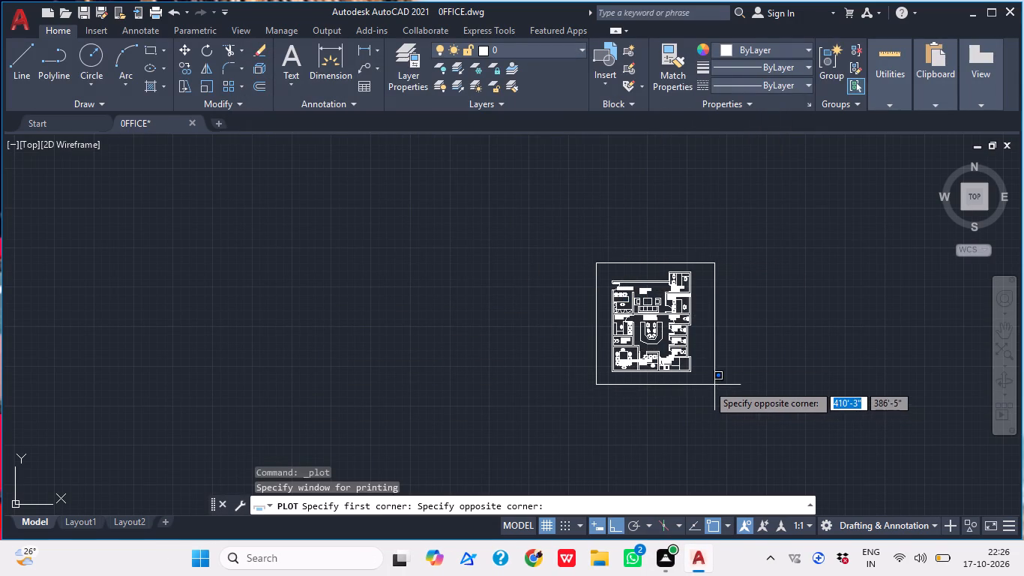
pyautogui.click(699, 384)
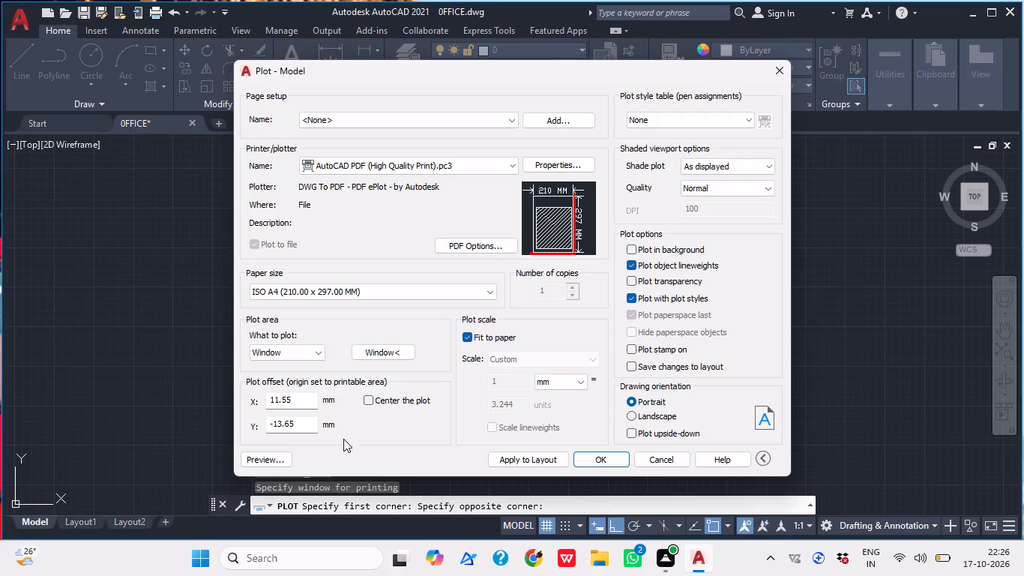
pyautogui.click(243, 454)
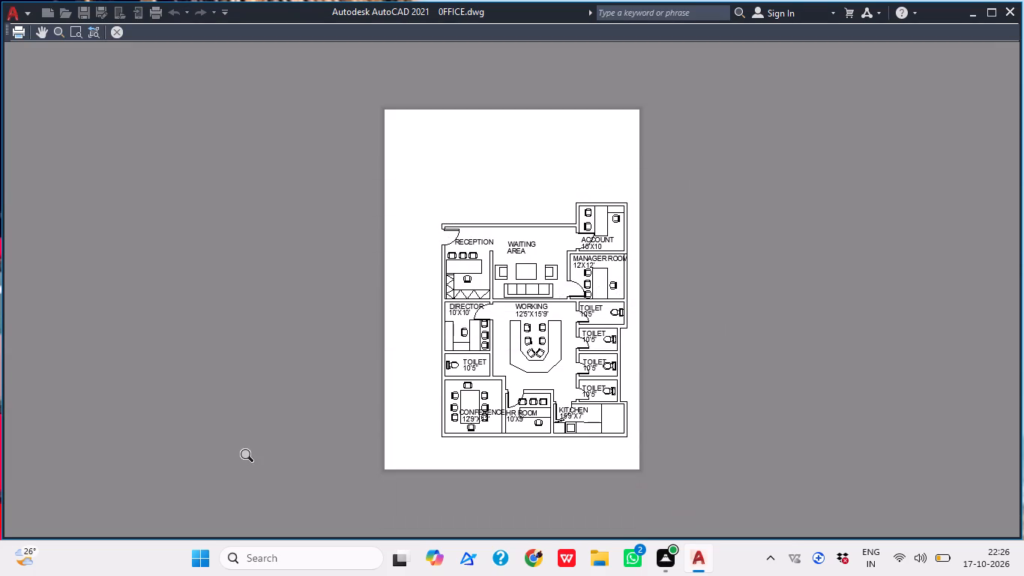
pyautogui.press('Return')
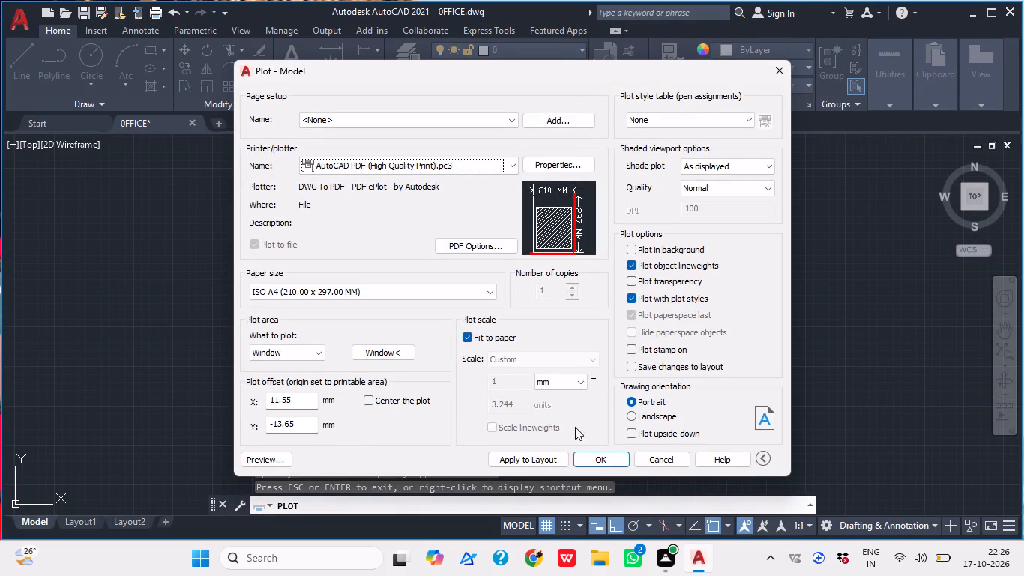
# Plot the floor plan to 0FFICE-Model.pdf, saving it in the AUTO CADD folder.
pyautogui.click(579, 454)
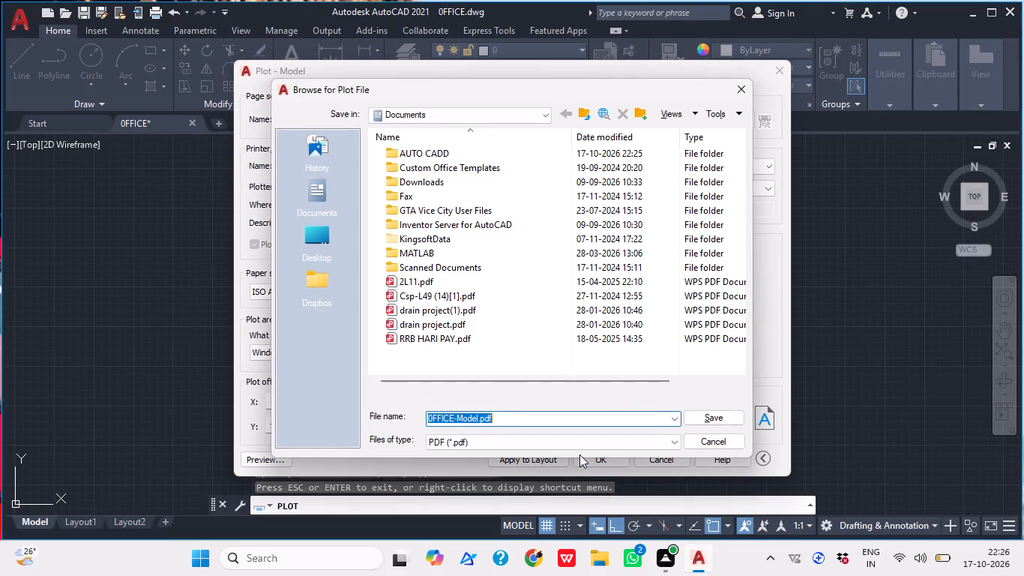
pyautogui.doubleClick(489, 152)
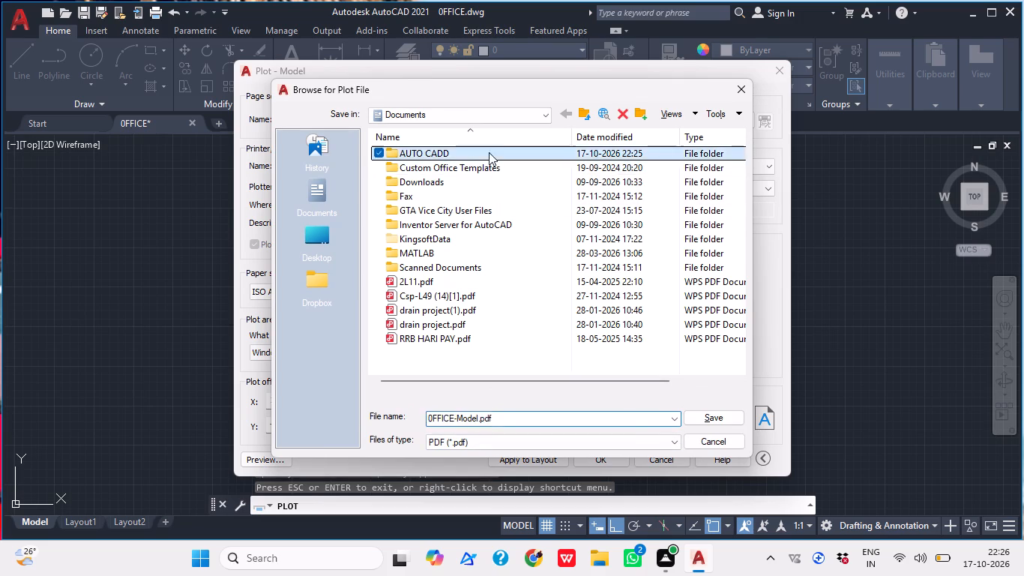
pyautogui.click(717, 413)
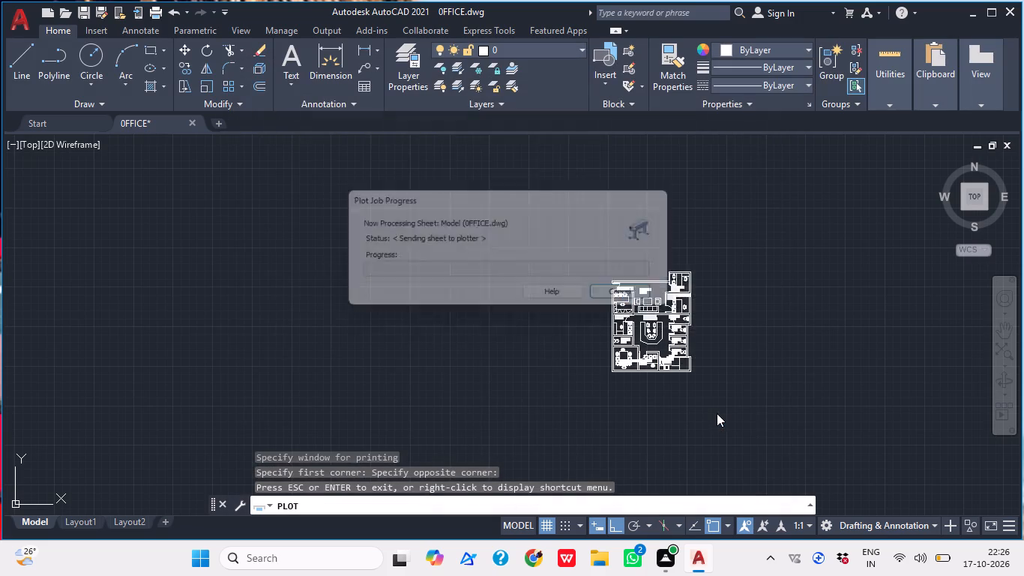